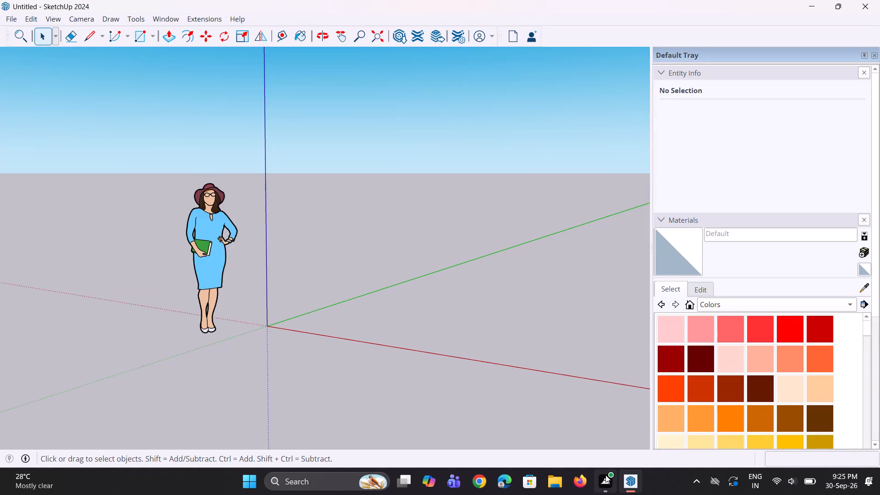
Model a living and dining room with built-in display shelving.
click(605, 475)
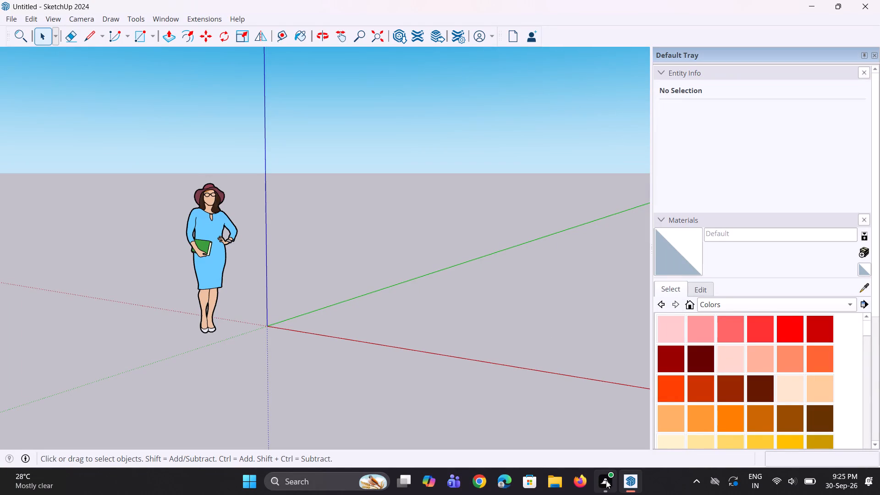
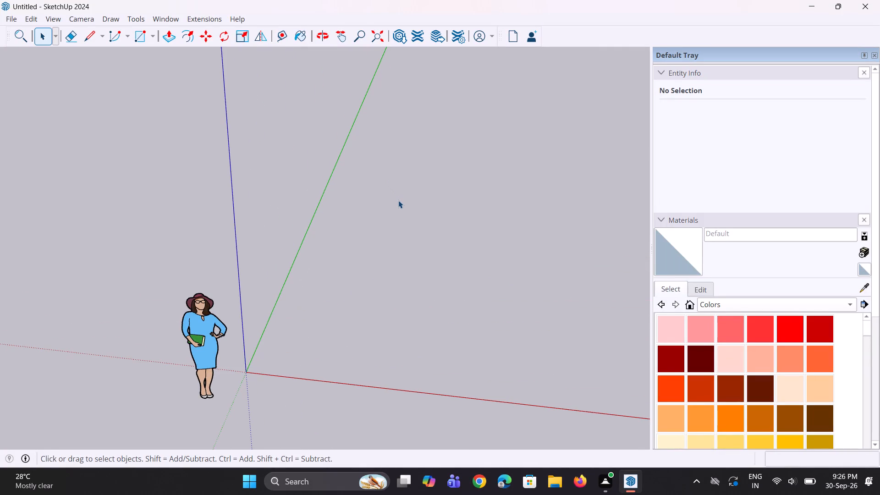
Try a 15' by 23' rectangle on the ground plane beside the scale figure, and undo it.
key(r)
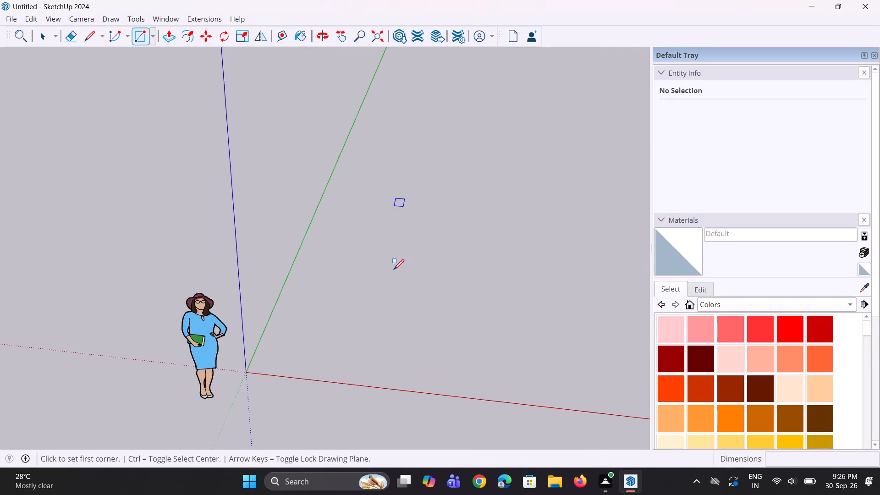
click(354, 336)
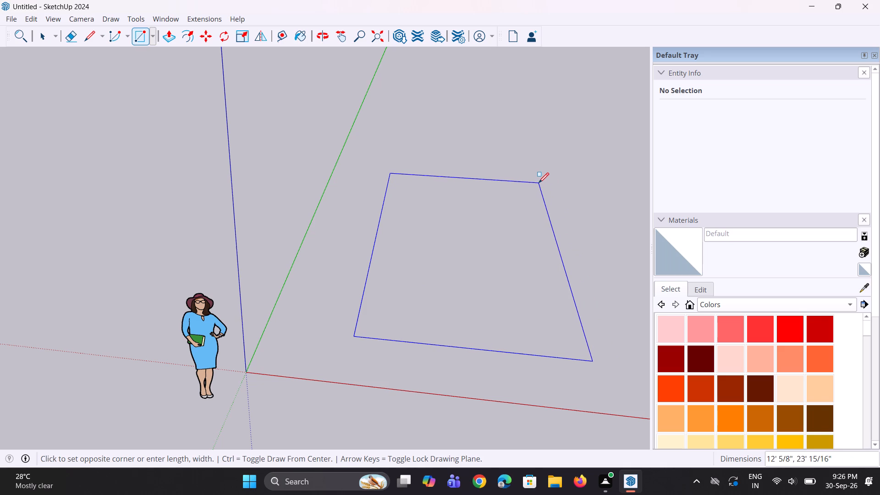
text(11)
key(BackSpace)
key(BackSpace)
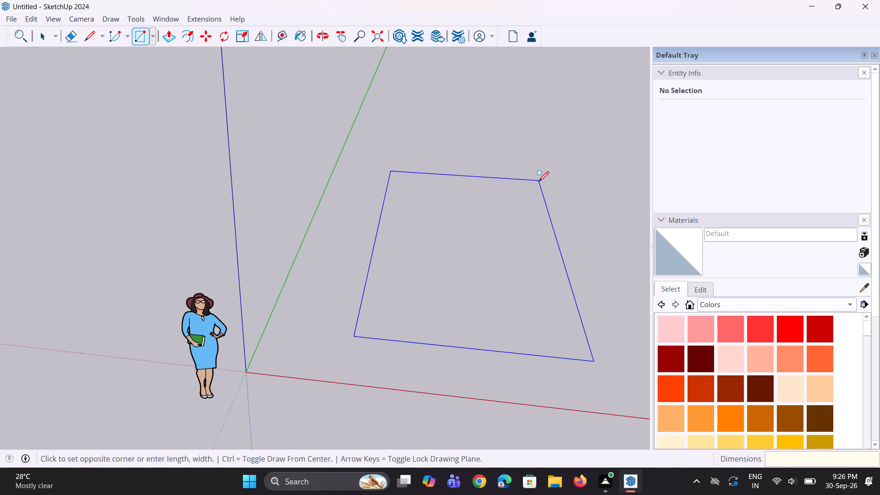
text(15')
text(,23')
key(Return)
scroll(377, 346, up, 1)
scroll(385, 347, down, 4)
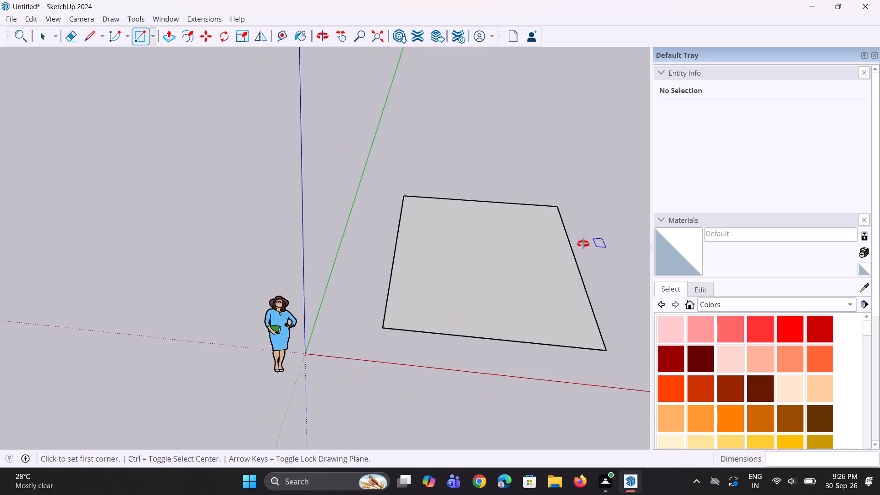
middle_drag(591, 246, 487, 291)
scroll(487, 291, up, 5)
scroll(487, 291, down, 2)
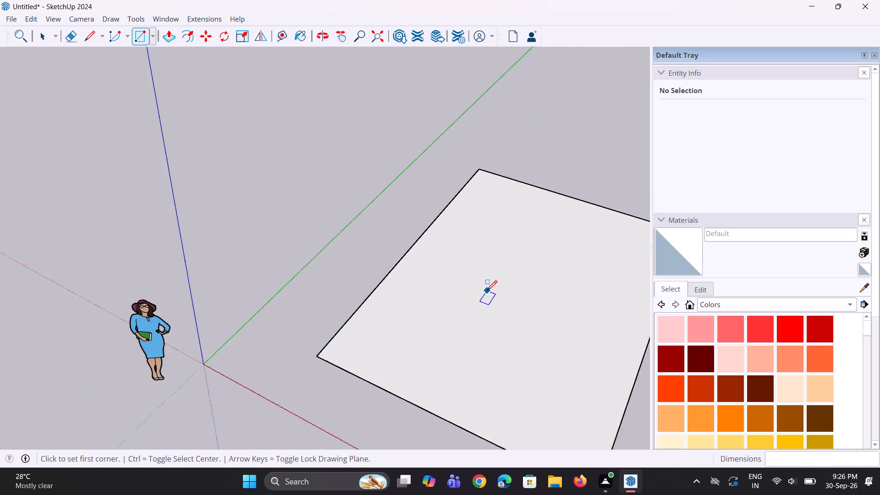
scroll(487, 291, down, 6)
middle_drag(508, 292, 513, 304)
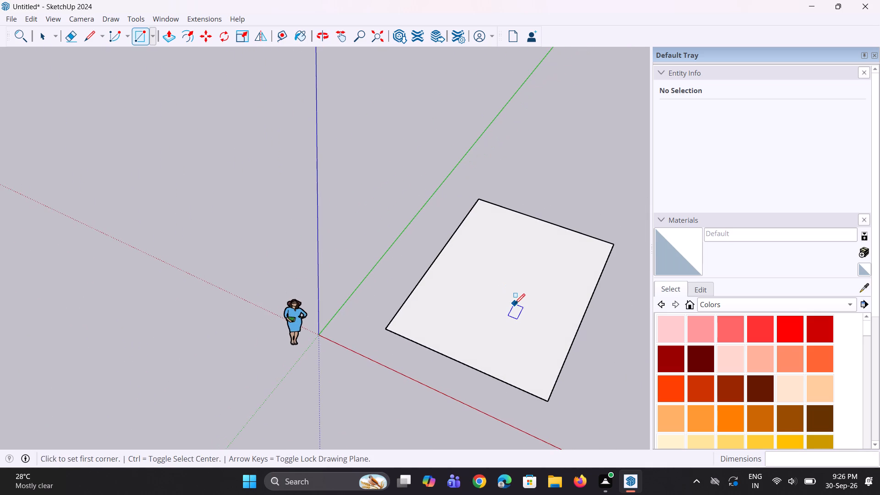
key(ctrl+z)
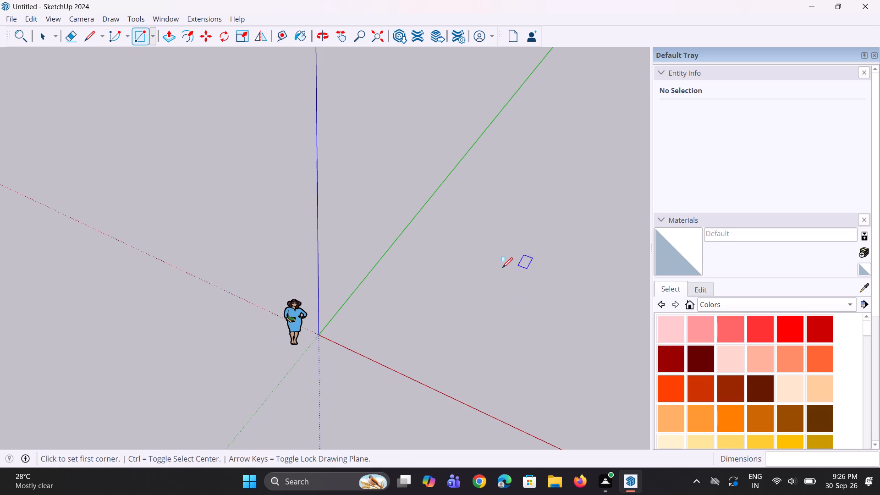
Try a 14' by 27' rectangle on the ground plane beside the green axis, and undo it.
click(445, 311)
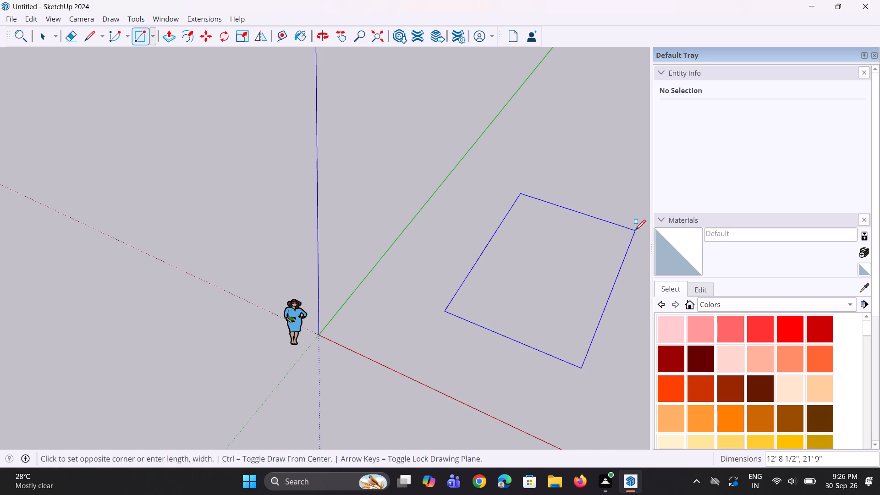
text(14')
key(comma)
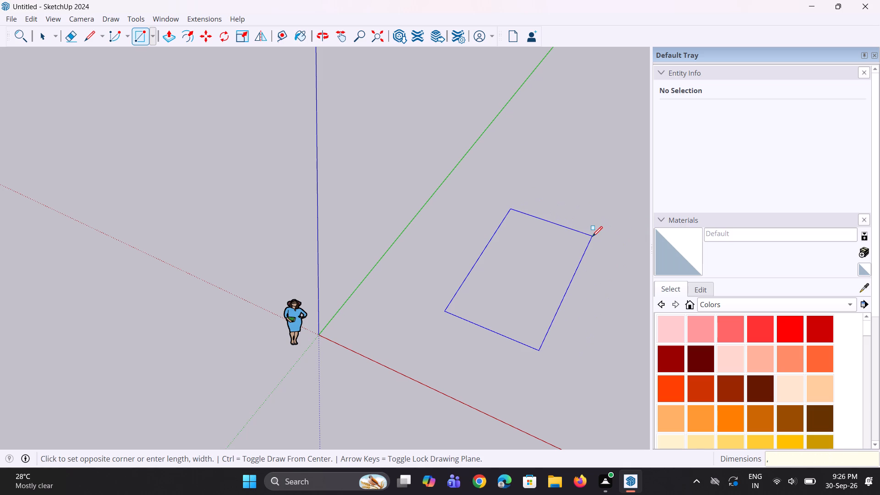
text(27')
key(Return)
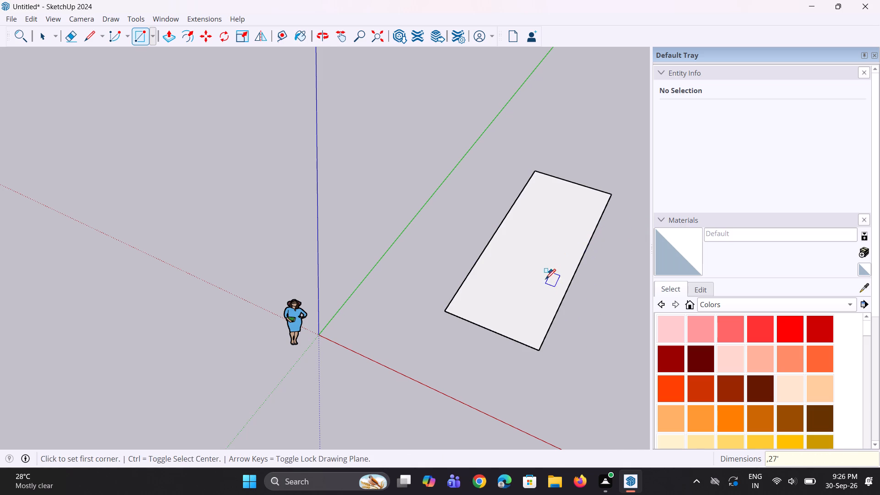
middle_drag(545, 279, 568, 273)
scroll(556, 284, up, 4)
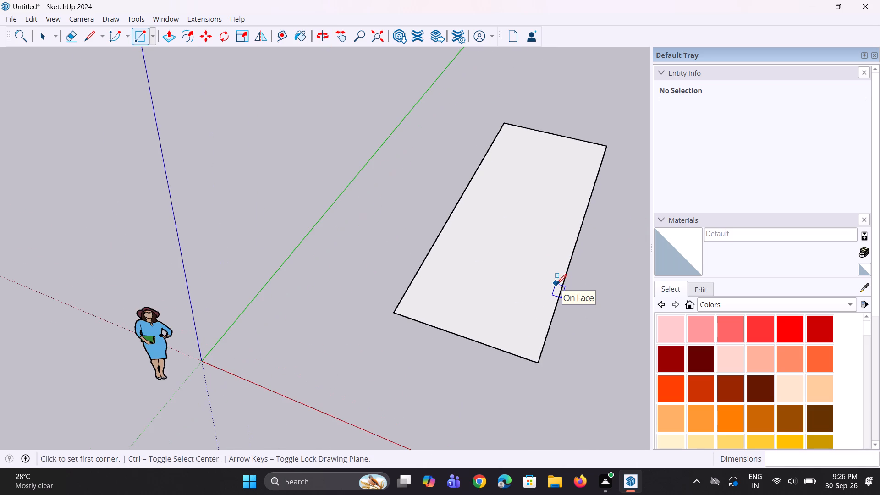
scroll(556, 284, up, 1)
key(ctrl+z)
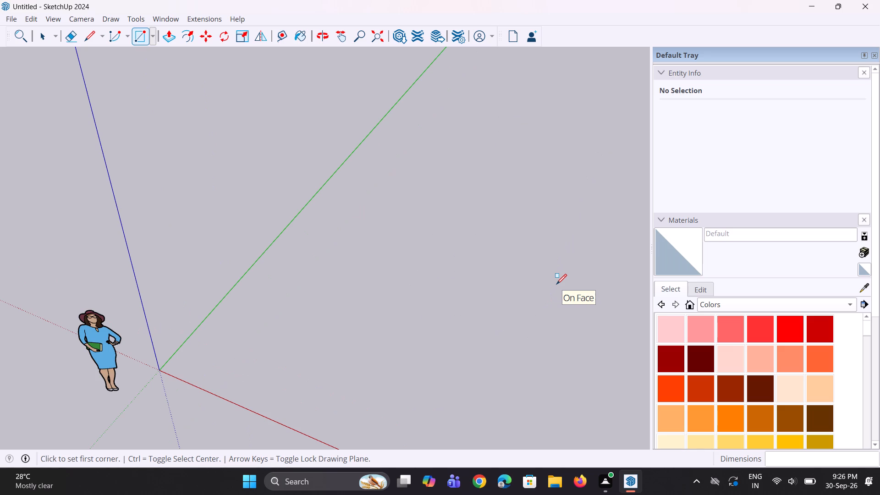
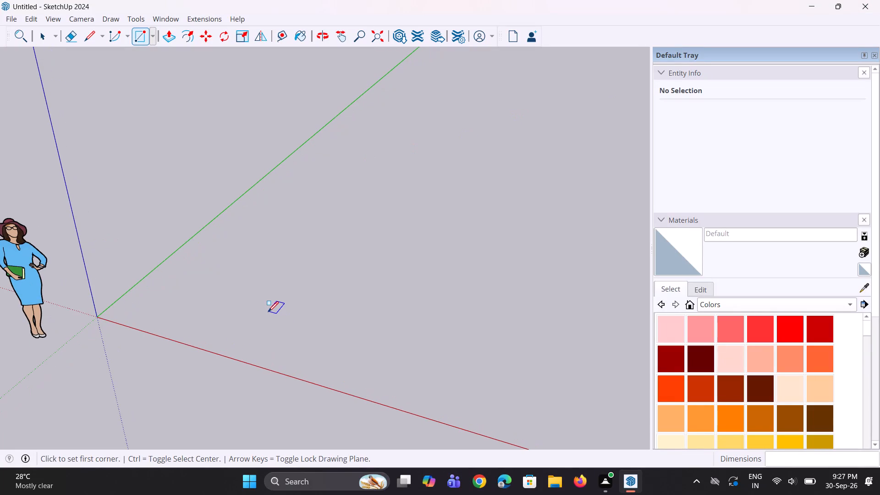
Draw a 14' by 22' rectangle on the ground plane between the red and green axes.
key(r)
drag(232, 287, 232, 292)
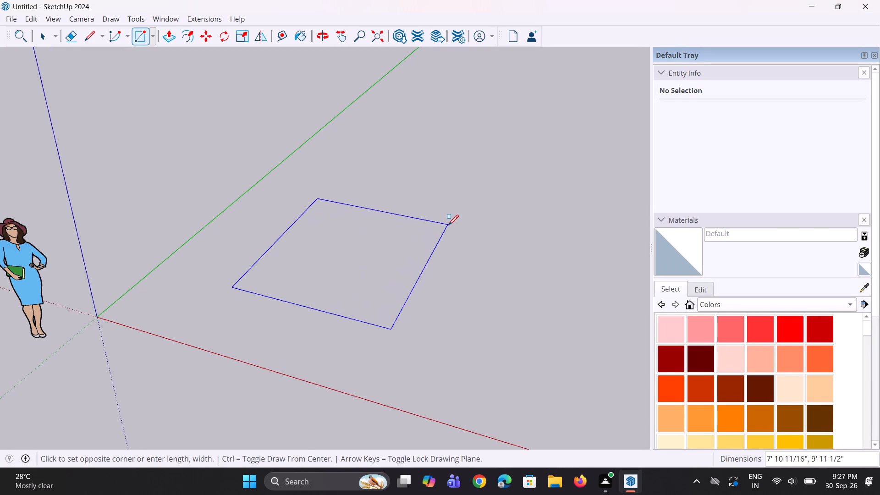
text(14')
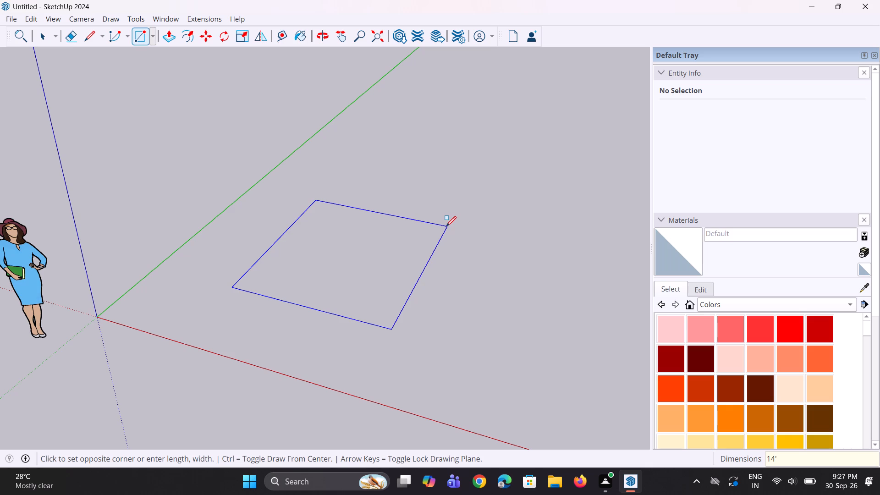
key(comma)
text(22)
key(apostrophe)
key(Return)
Offset the rectangle's outline 9" inward to mark the wall thickness.
scroll(422, 252, down, 3)
middle_drag(417, 258, 380, 282)
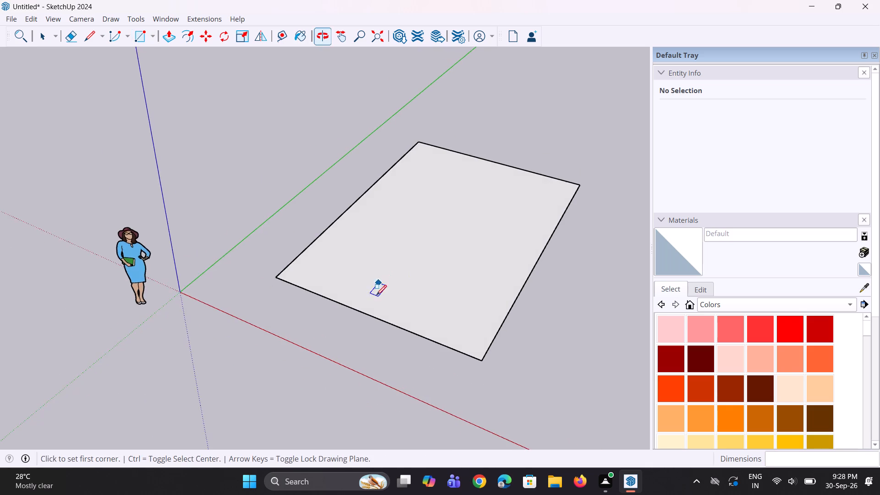
scroll(376, 321, up, 3)
key(space)
click(398, 324)
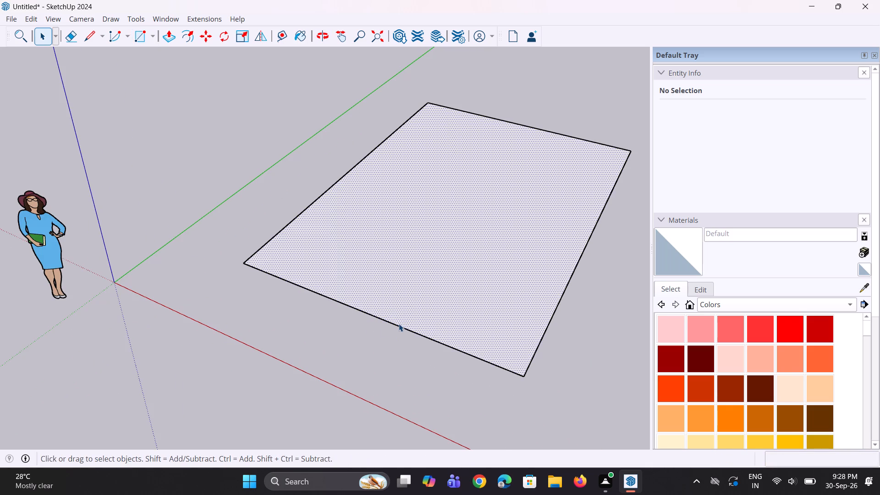
key(f)
click(399, 330)
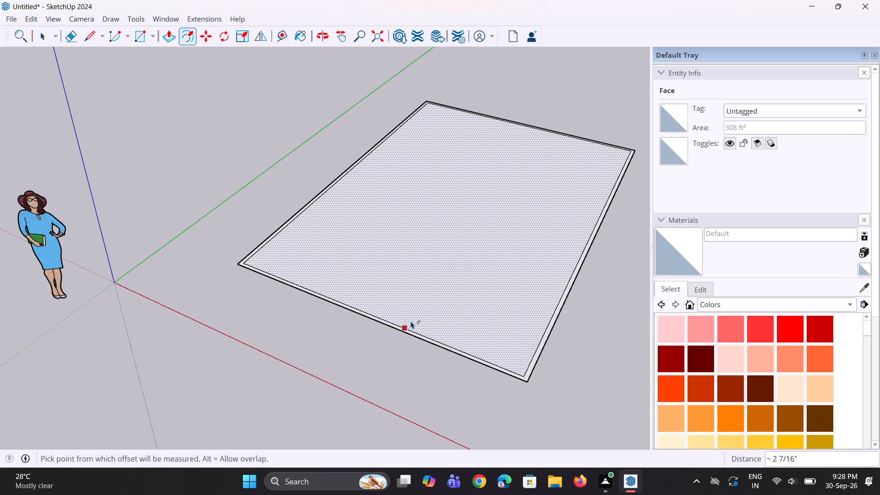
key(ctrl+z)
click(407, 330)
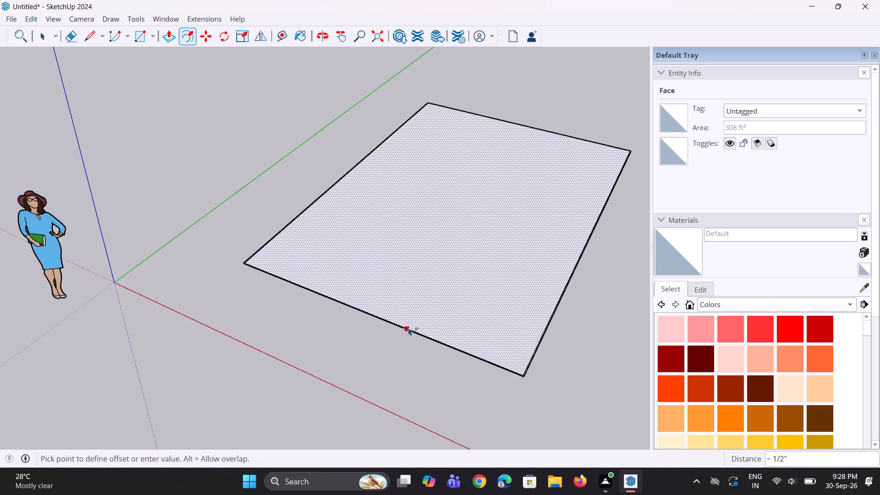
text(9")
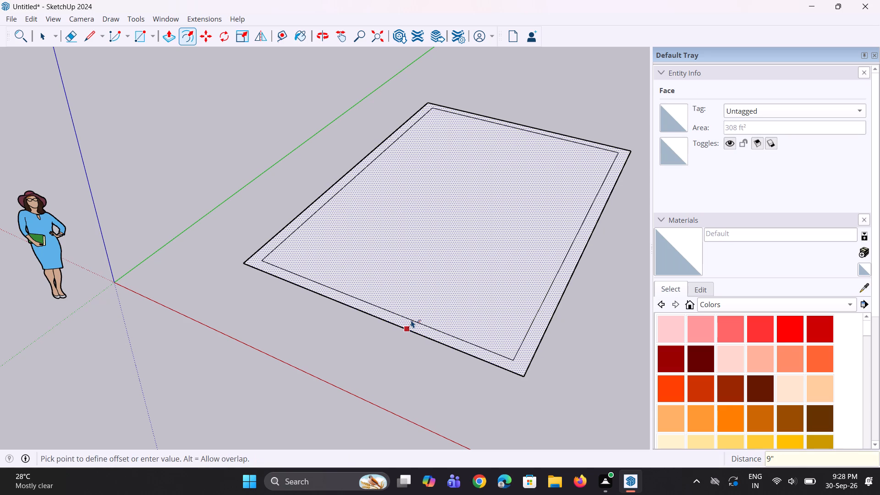
key(Return)
Move the inner outline's front short edge outward onto the rectangle's outer front edge.
middle_drag(412, 326, 450, 352)
scroll(446, 345, up, 6)
scroll(452, 334, down, 9)
key(space)
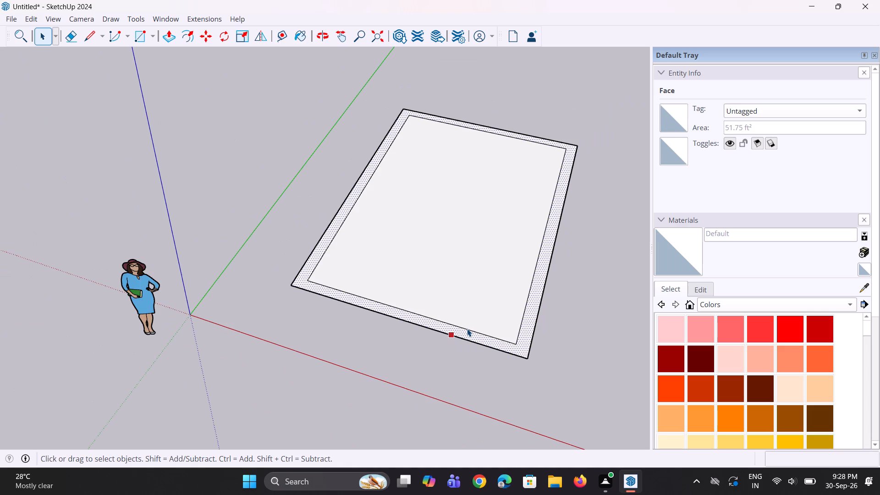
click(467, 329)
scroll(472, 339, up, 2)
key(m)
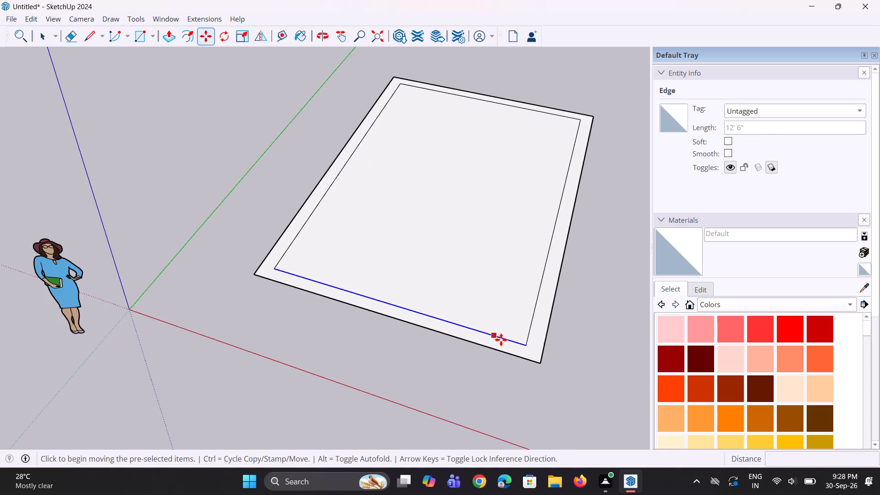
click(525, 347)
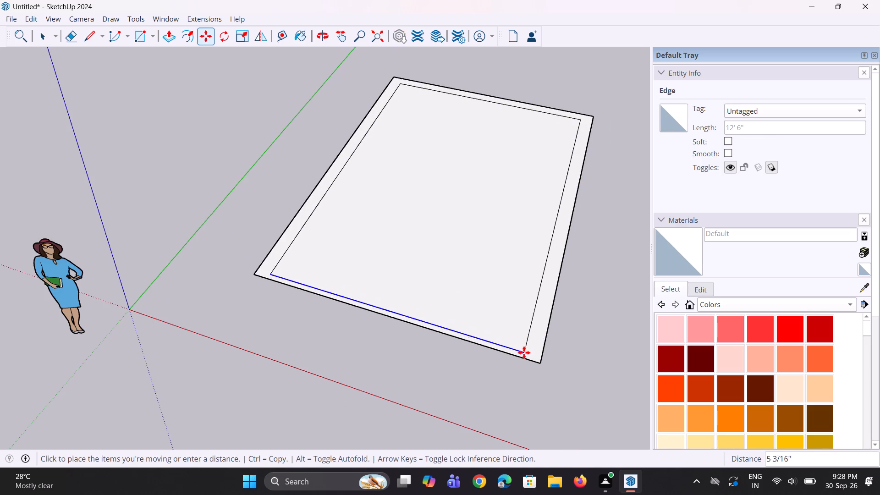
click(523, 355)
scroll(453, 373, down, 4)
key(space)
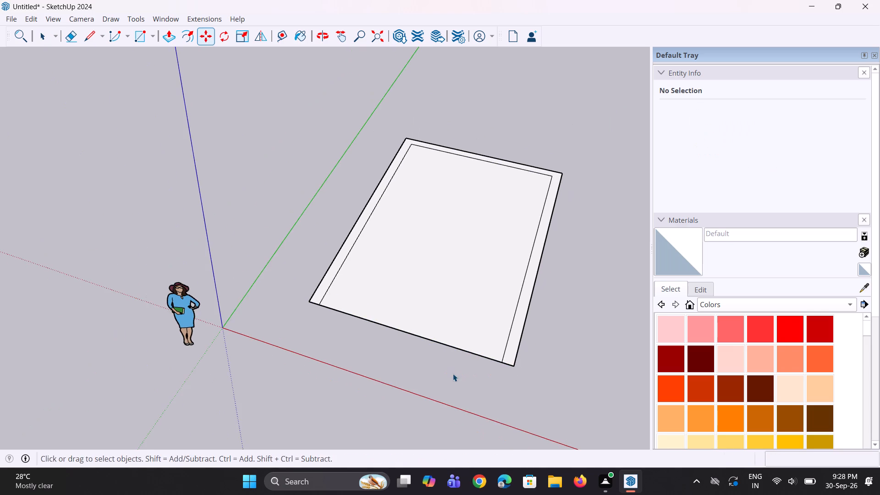
Erase the front edge between the two side walls, leaving a U-shaped wall outline.
key(space)
middle_drag(449, 381, 462, 379)
scroll(432, 341, up, 3)
key(e)
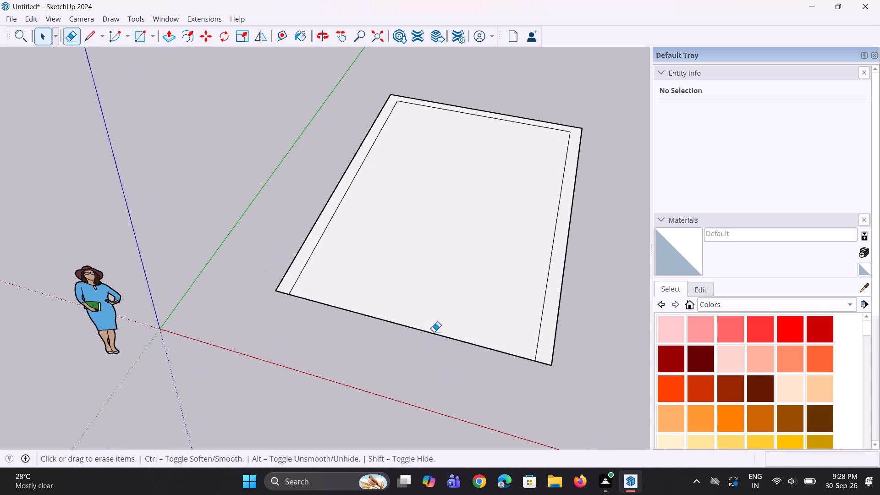
click(439, 335)
Push/Pull the U-shaped wall face up 10' to raise the three walls.
key(p)
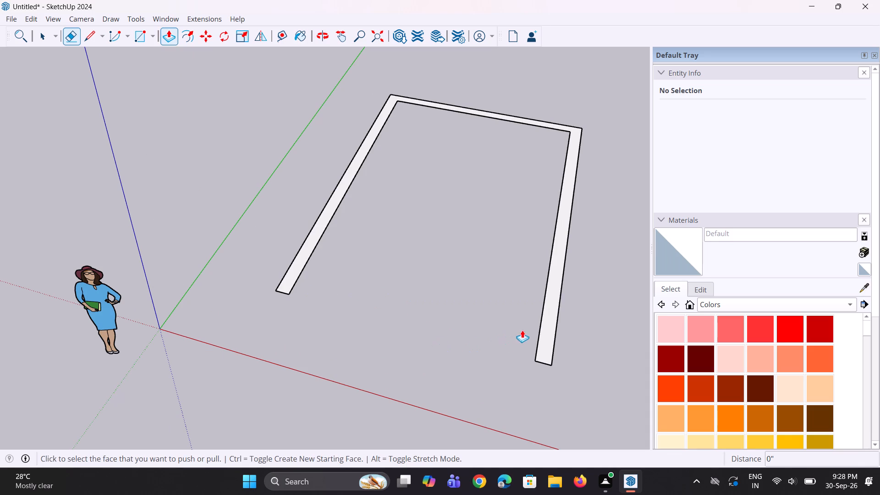
click(543, 340)
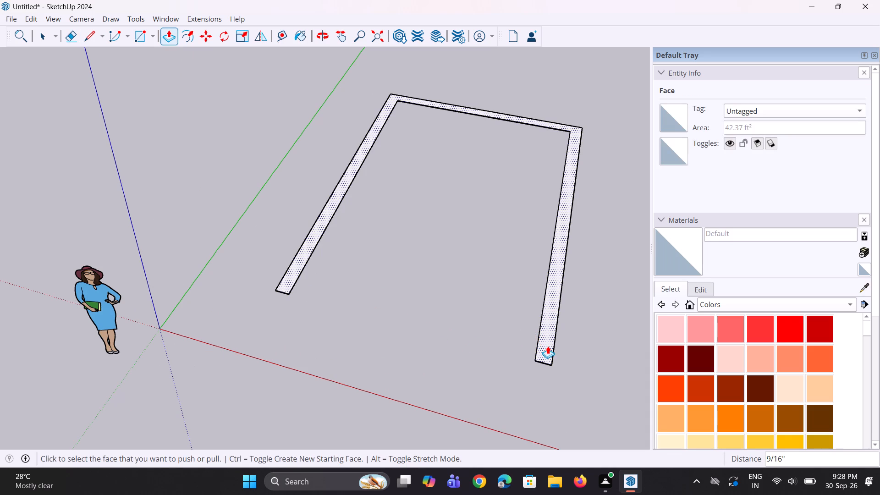
click(548, 346)
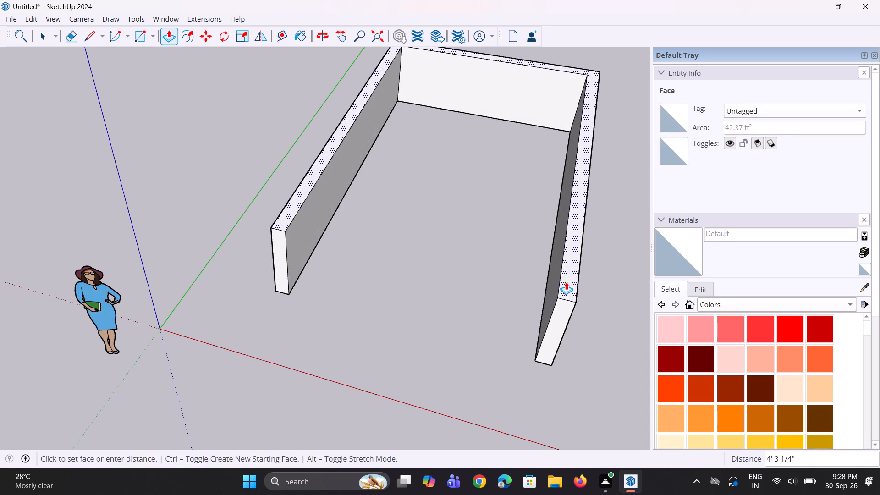
text(10')
key(Return)
Draw a vertical 14' by 6" rotated rectangle hanging below the back wall's bottom outer edge.
middle_drag(448, 333, 425, 261)
scroll(424, 318, up, 7)
middle_drag(424, 312, 420, 93)
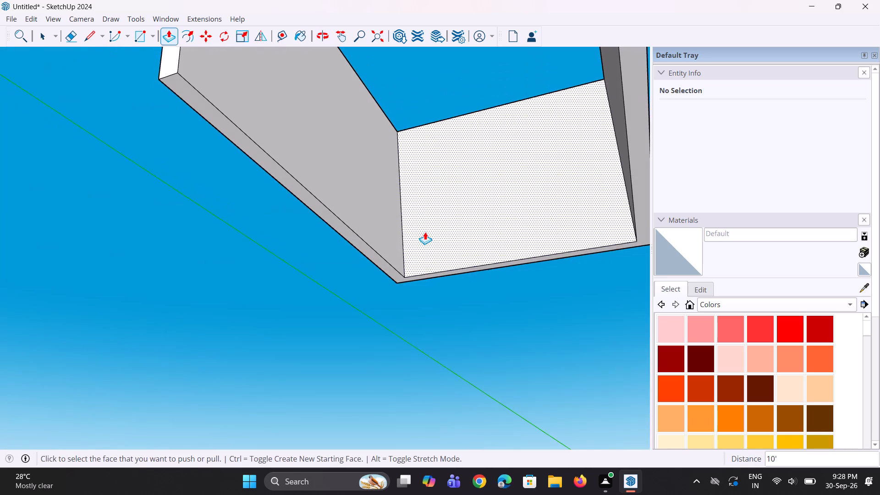
scroll(425, 232, down, 5)
middle_drag(505, 261, 506, 248)
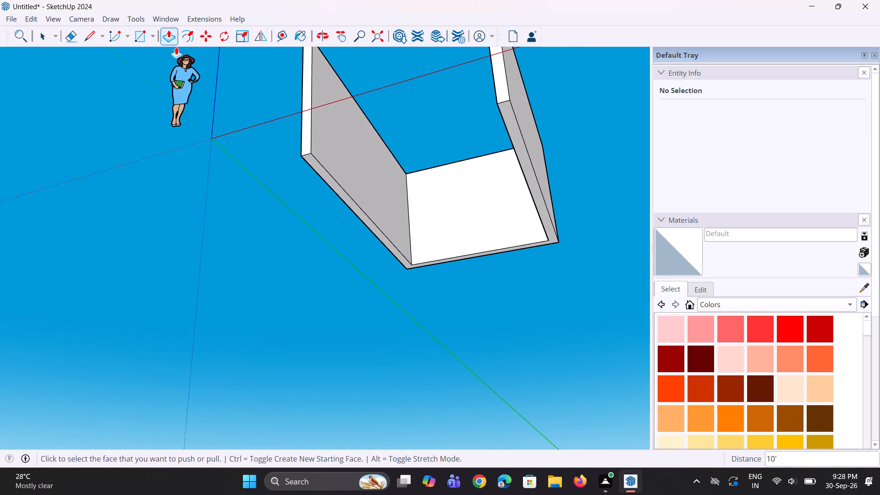
click(155, 35)
click(165, 69)
scroll(432, 294, up, 1)
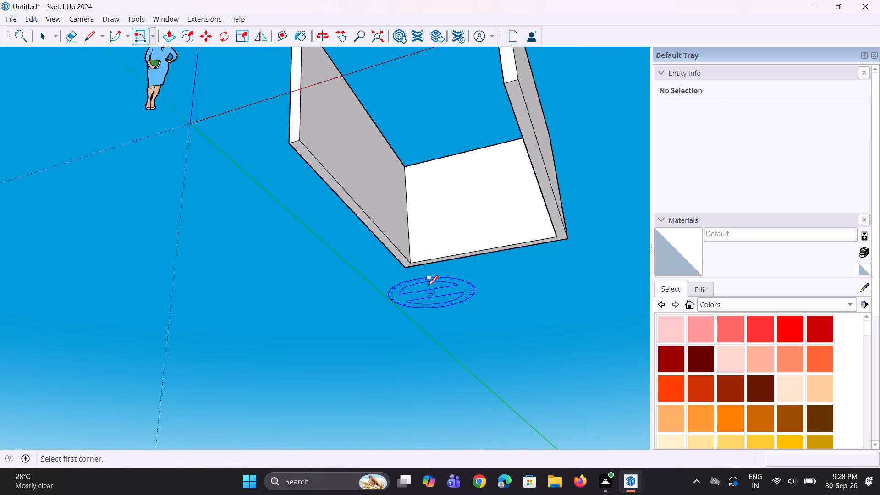
scroll(427, 286, up, 2)
click(404, 268)
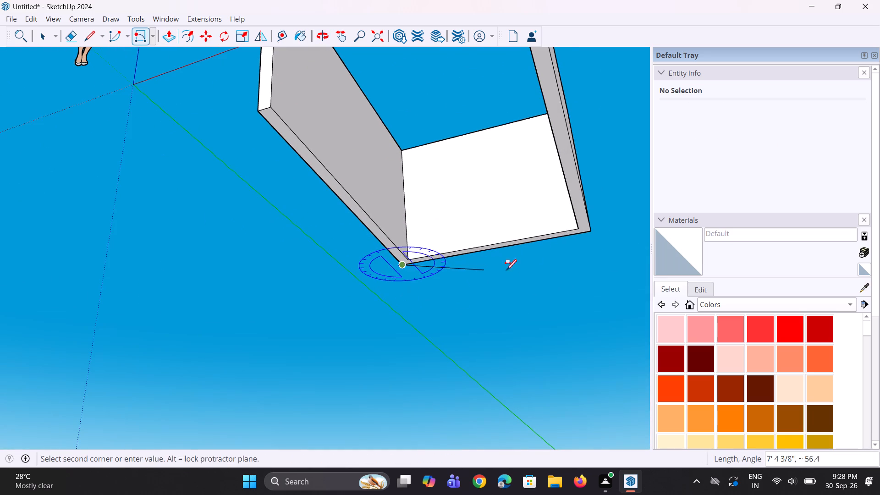
click(591, 233)
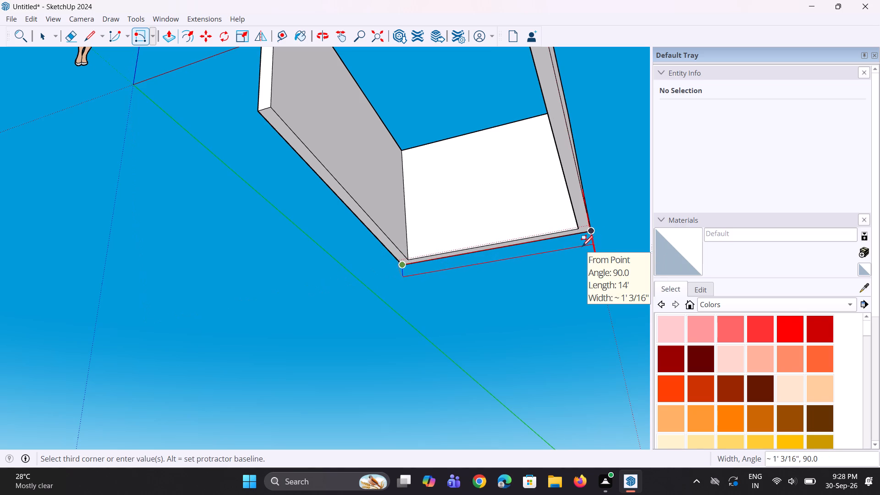
key(6)
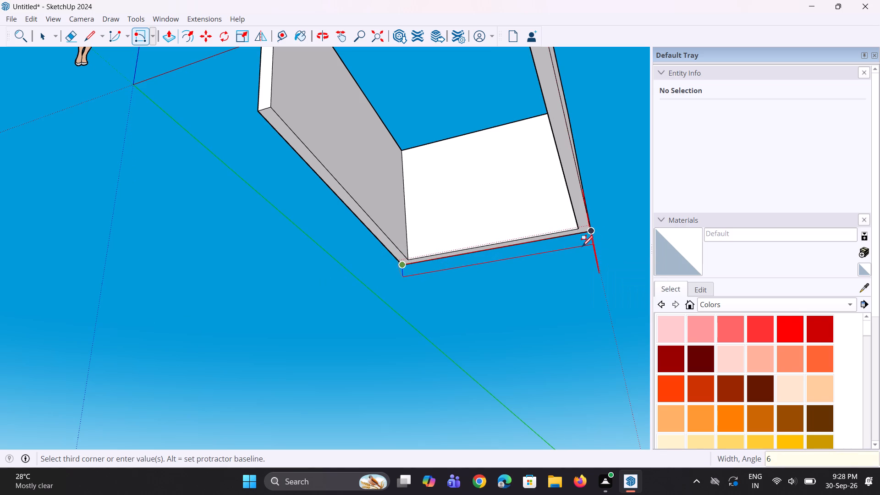
key(shift+quotedbl)
key(Return)
Push/Pull the 6" strip 22' beneath the walls to their open front ends, forming the floor slab.
scroll(582, 246, up, 2)
key(space)
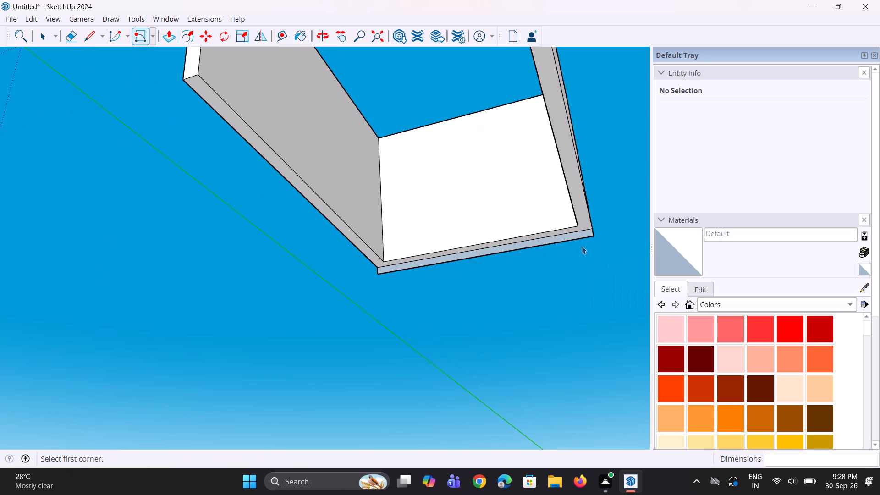
text(p)
click(583, 232)
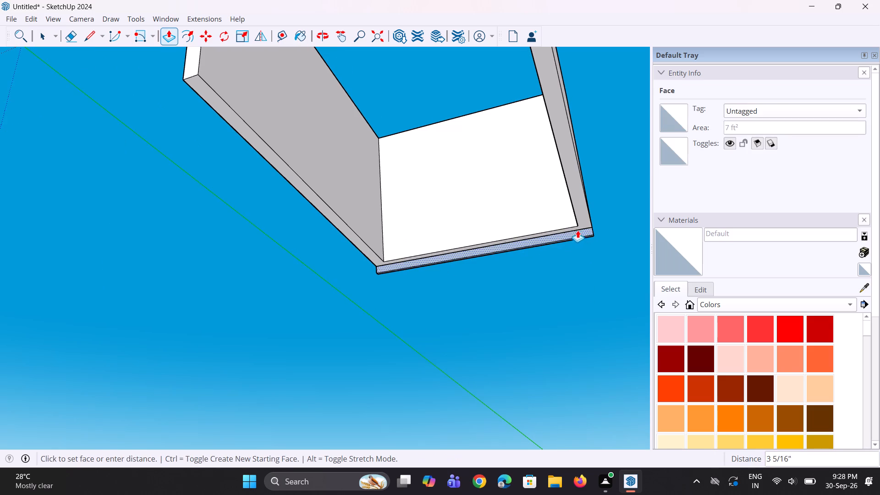
scroll(558, 218, down, 3)
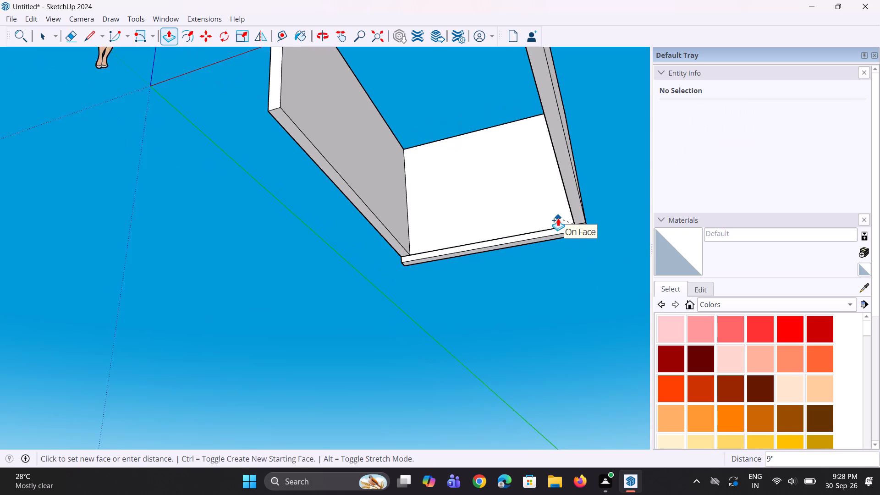
scroll(558, 218, down, 4)
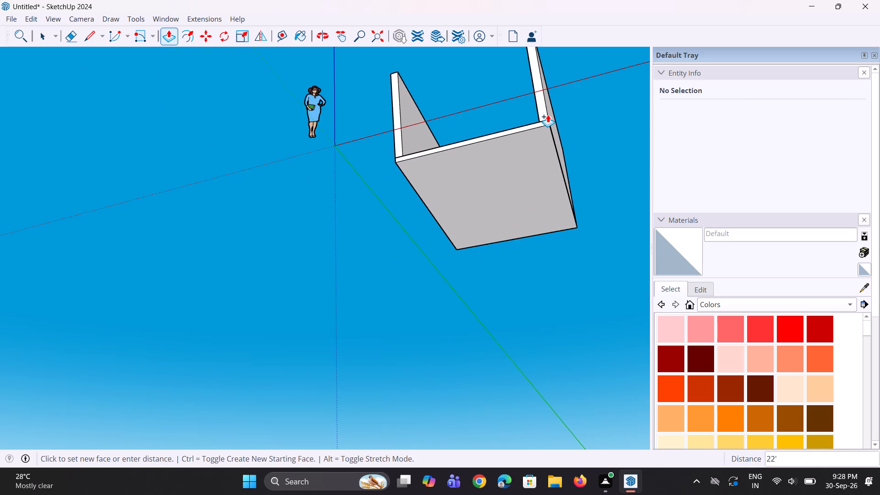
click(548, 115)
middle_drag(525, 155, 533, 345)
scroll(525, 162, down, 1)
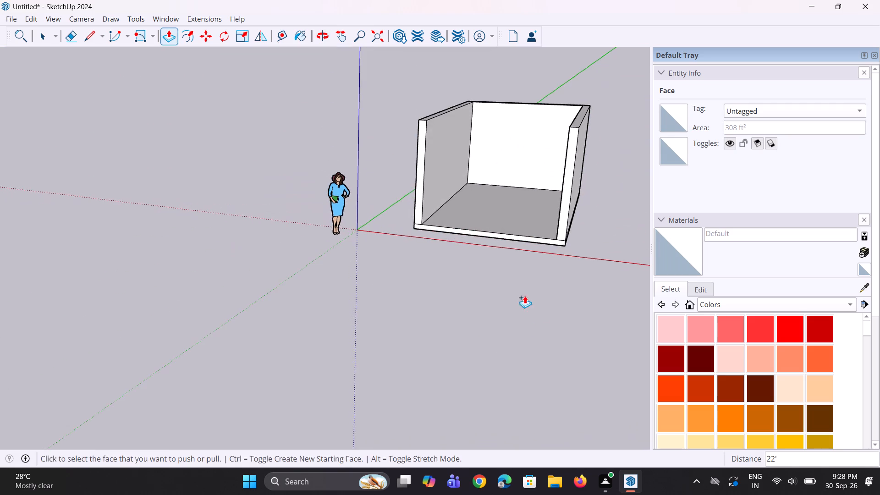
scroll(432, 242, up, 2)
middle_drag(432, 243, 455, 301)
scroll(488, 209, up, 2)
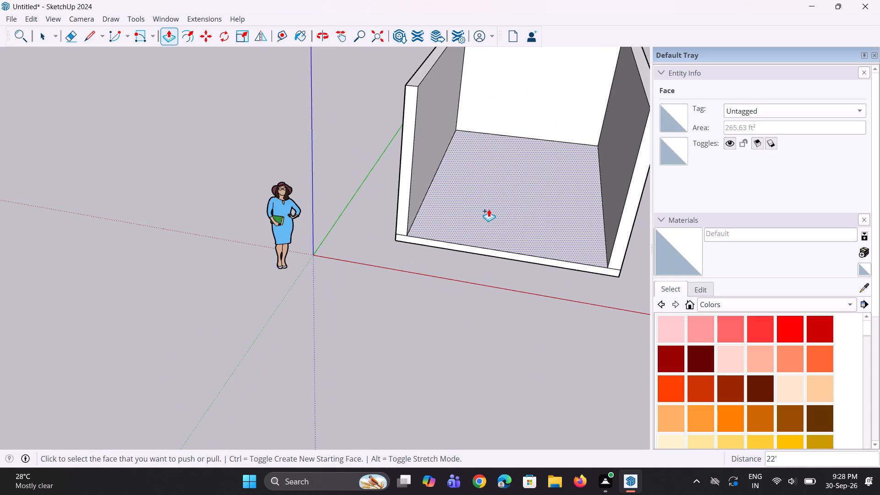
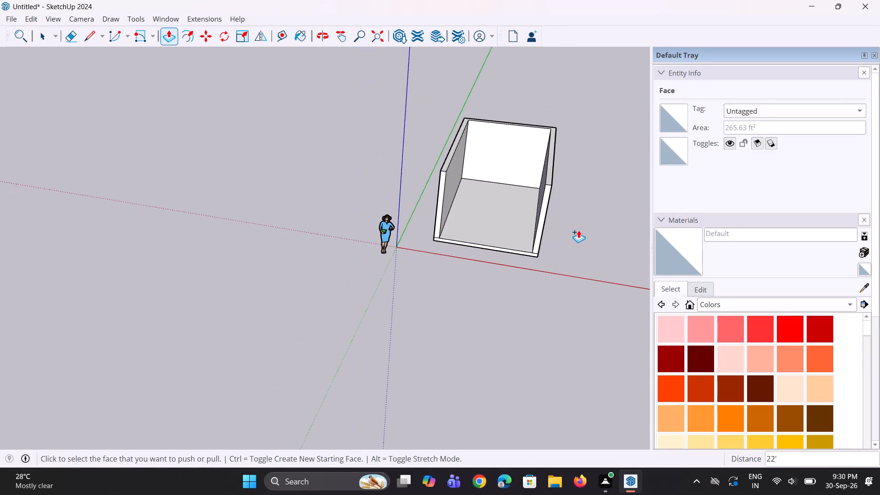
Undo all the modelling of the 14' by 22' room back to the empty starting scene.
key(space)
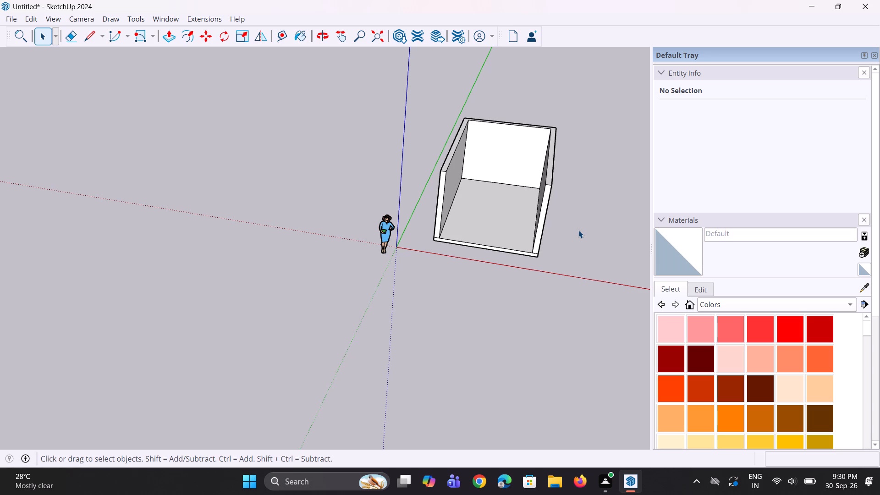
key(ctrl+z)
key(ctrl+z)
key(ctrl+z)
key(ctrl+z)
key(ctrl+z)
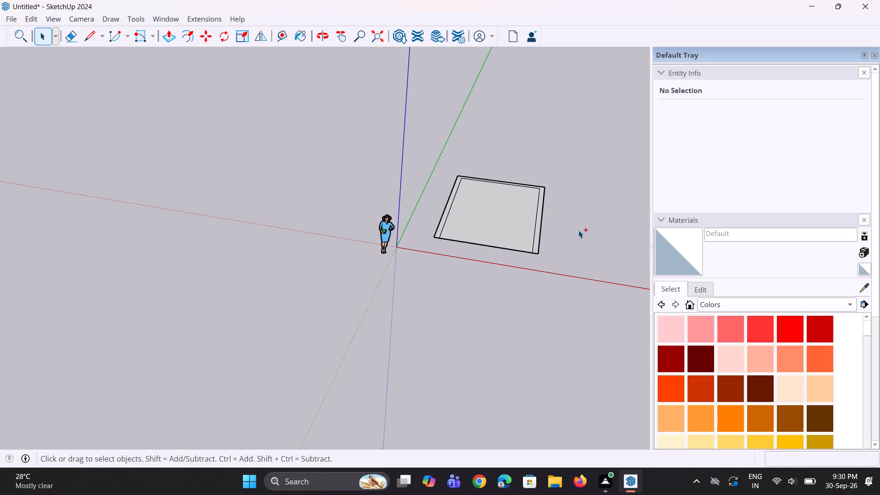
key(ctrl+z)
key(ctrl+z)
key(ctrl+z)
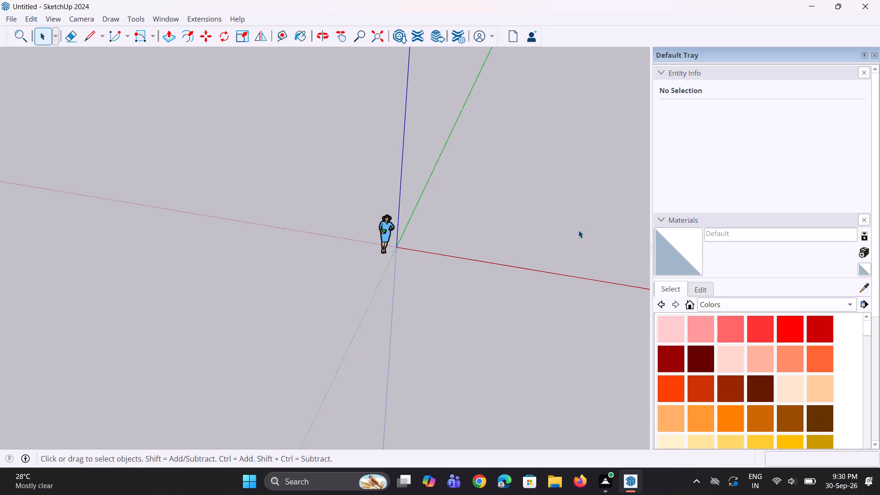
Draw a 22' by 23' rectangle on the ground beside the origin, with its 22' side along the red axis.
scroll(552, 251, up, 2)
scroll(487, 221, up, 9)
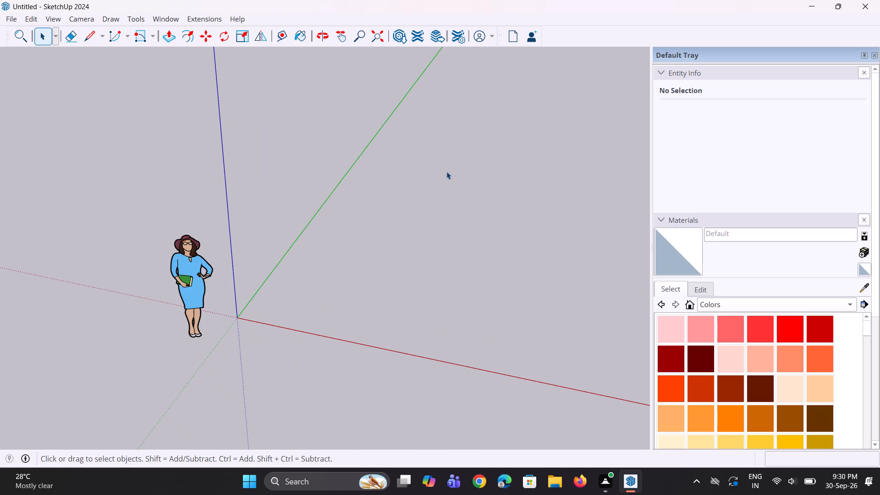
key(r)
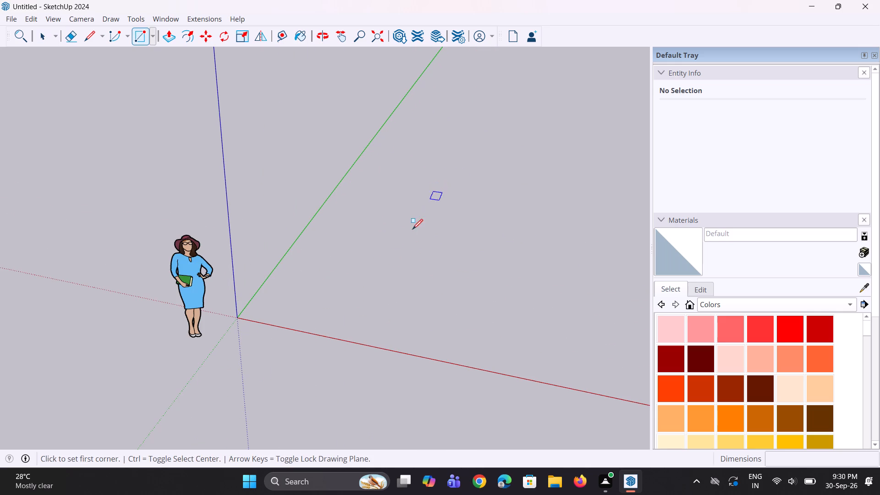
click(364, 286)
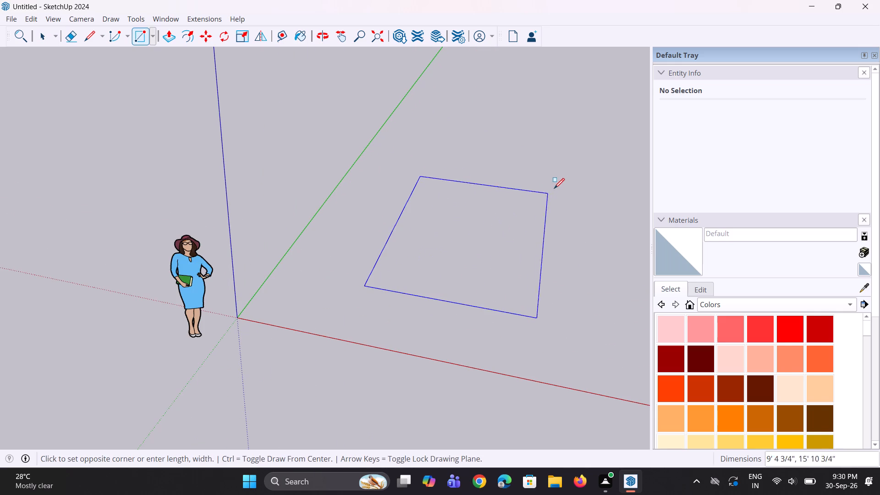
text(22',23')
key(Return)
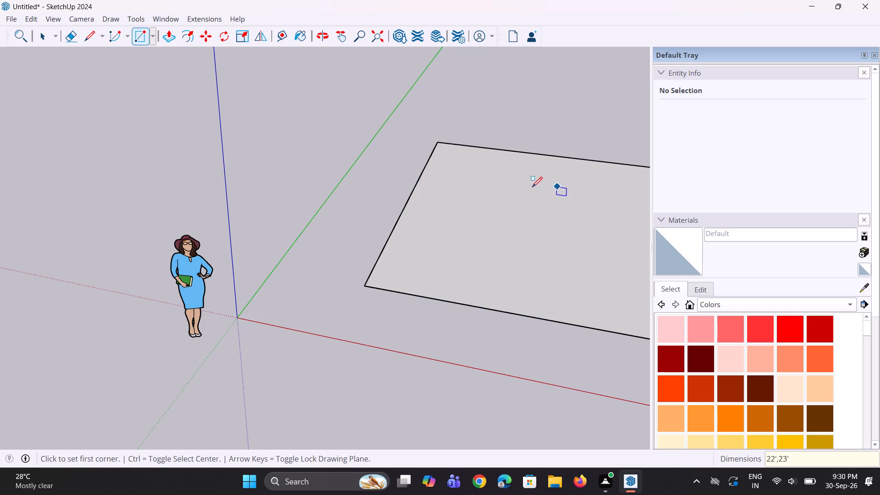
Offset the rectangle's outline 9" inward to mark the wall thickness.
scroll(528, 187, down, 6)
scroll(402, 211, down, 3)
middle_drag(551, 258, 504, 449)
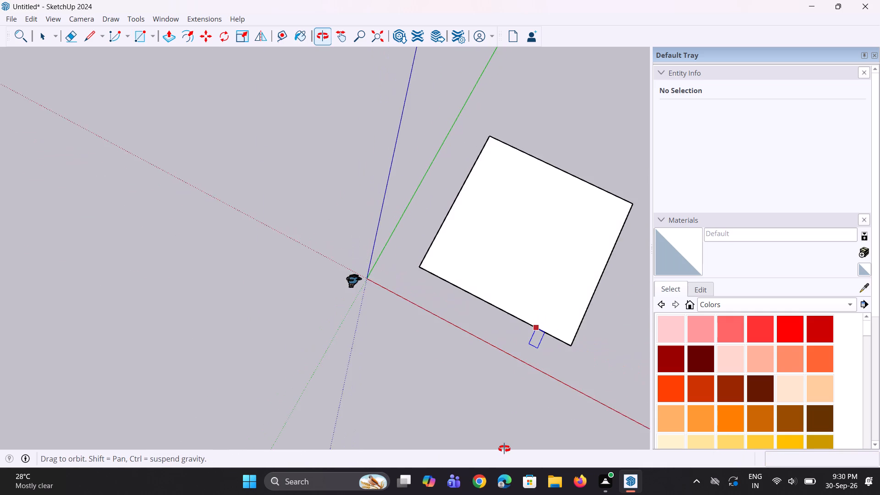
middle_drag(504, 449, 497, 391)
scroll(469, 231, down, 4)
middle_drag(533, 252, 484, 314)
scroll(537, 363, up, 8)
key(space)
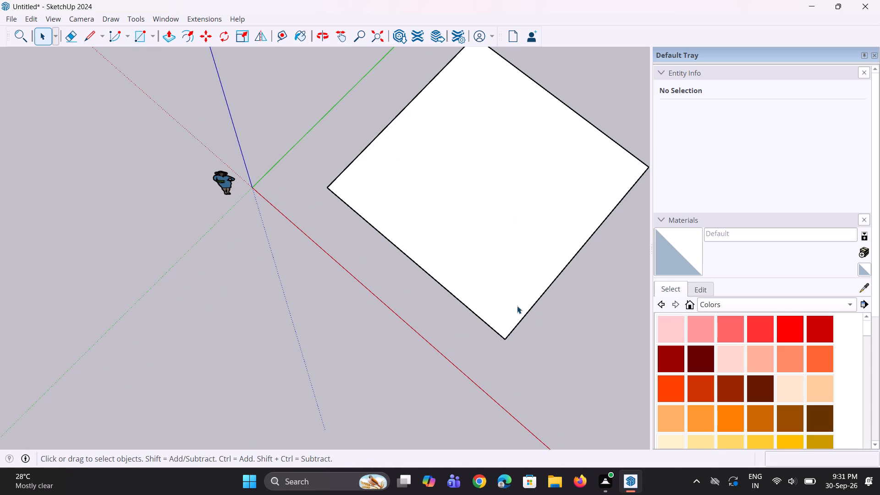
key(f)
click(466, 282)
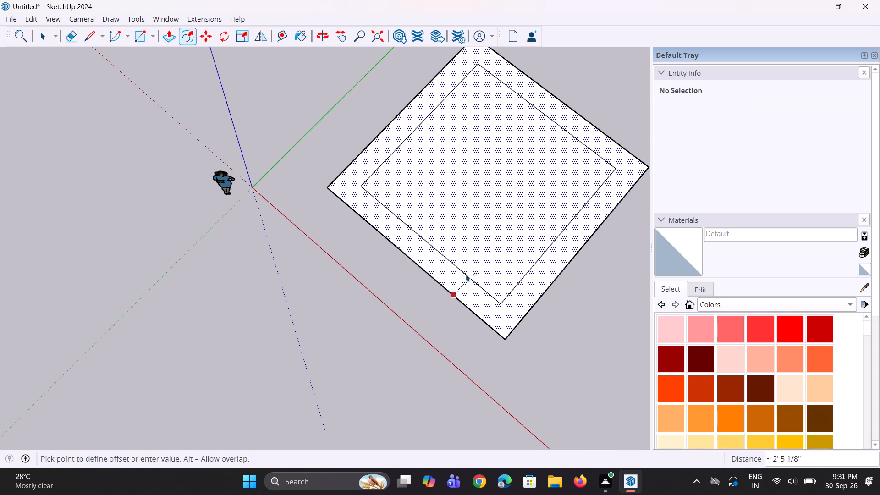
key(9)
key(shift+quotedbl)
key(Return)
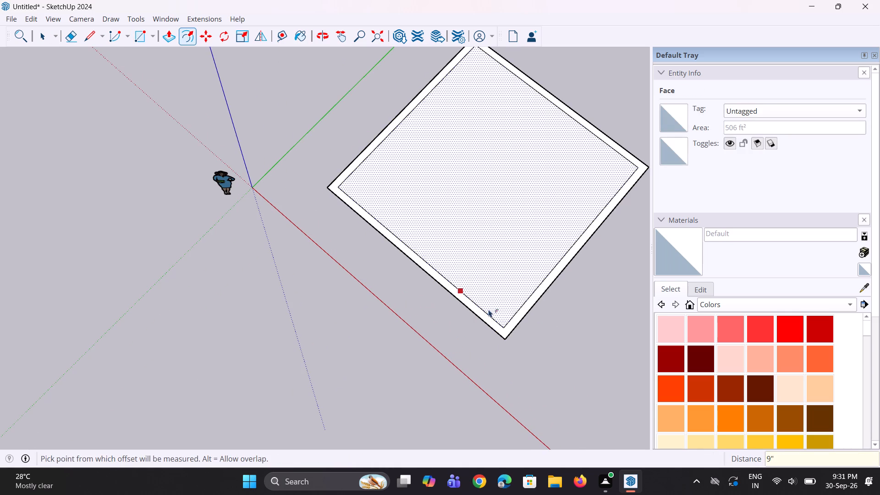
middle_drag(494, 311, 501, 285)
key(space)
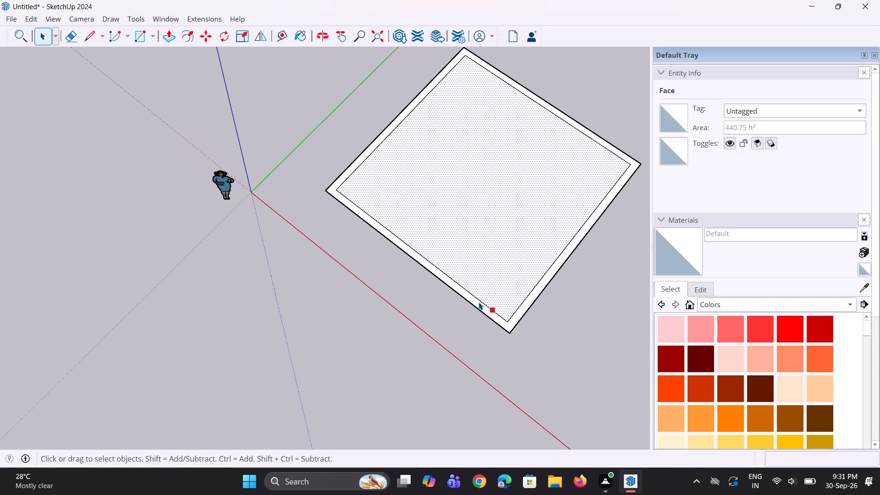
Move the inner front edge 9" outward onto the rectangle's outer front edge.
key(space)
click(466, 302)
scroll(493, 306, up, 3)
click(494, 310)
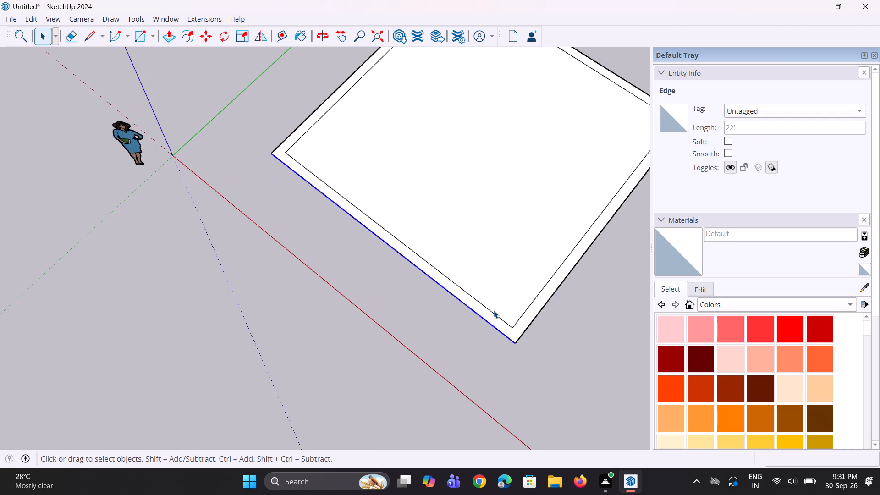
click(497, 315)
scroll(497, 321, up, 2)
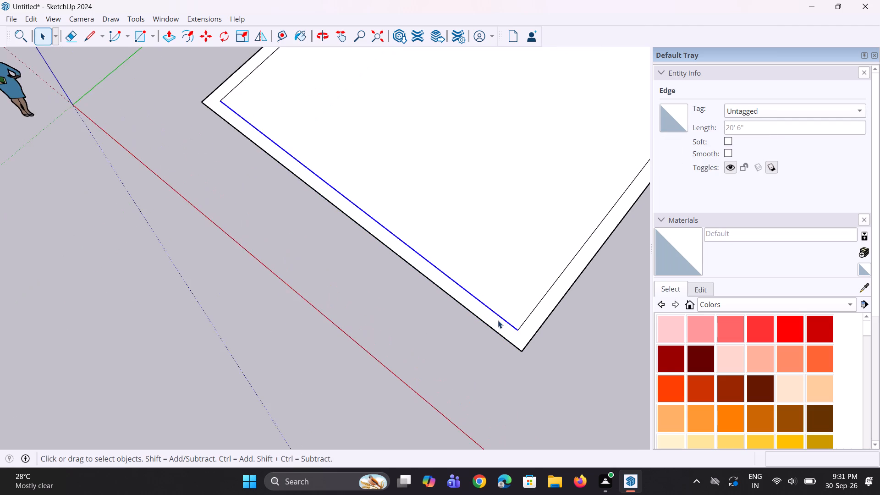
scroll(498, 320, up, 3)
key(m)
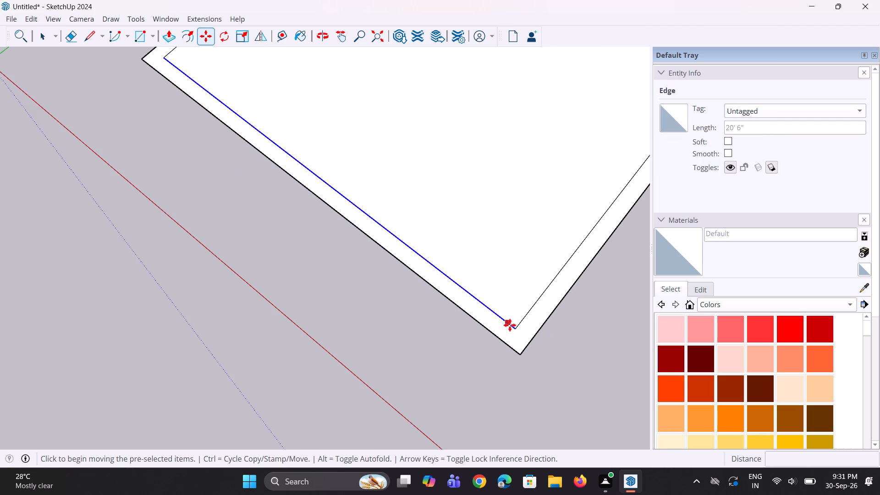
click(513, 327)
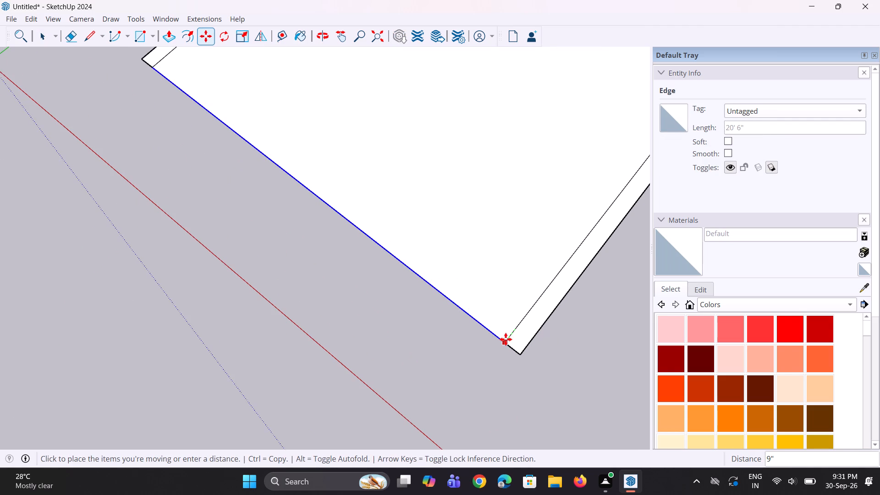
click(506, 339)
Erase the front edge between the two side walls, leaving a U-shaped wall outline.
scroll(504, 340, down, 4)
scroll(404, 330, down, 3)
scroll(404, 328, up, 1)
middle_drag(406, 328, 451, 315)
key(space)
text(e)
click(464, 291)
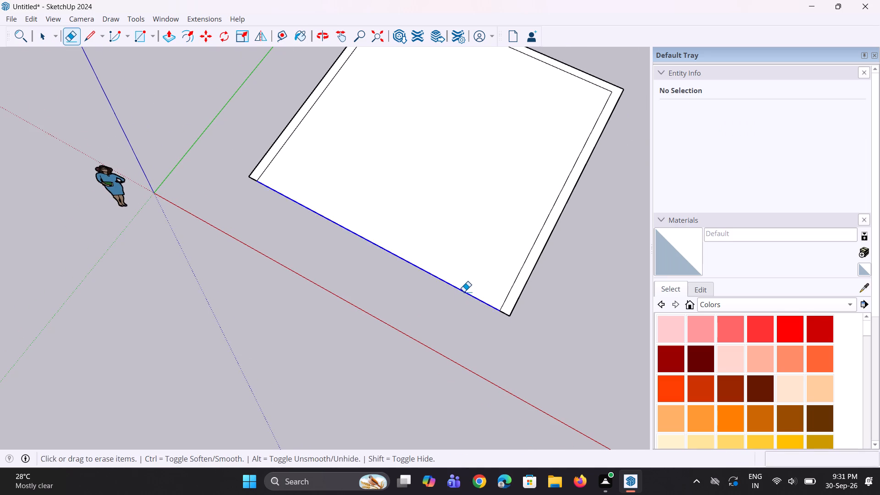
Push/Pull the U-shaped wall face up 10' to raise the three walls.
middle_drag(498, 330, 500, 313)
key(p)
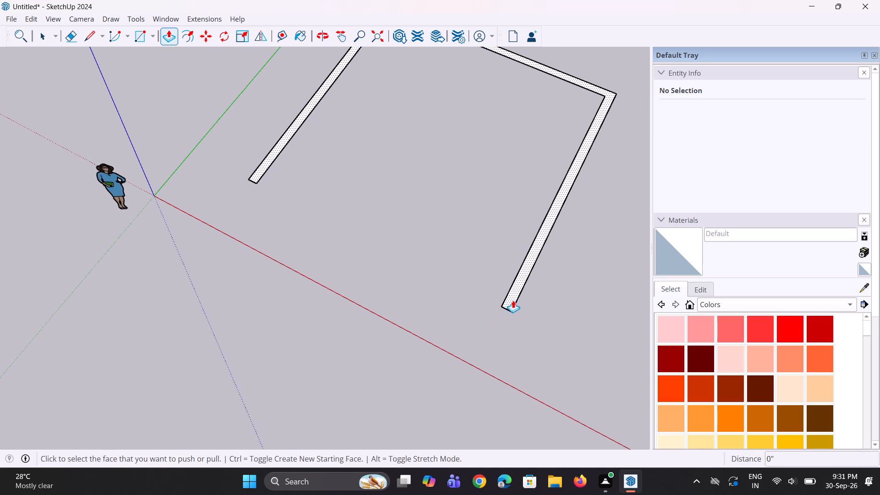
click(512, 299)
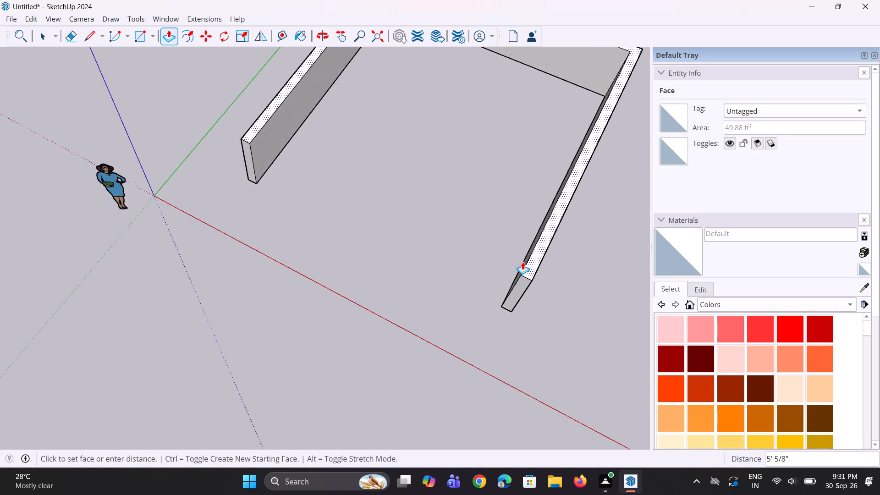
text(10')
key(Return)
Draw a vertical 22' by 6" rotated rectangle hanging below the back wall's bottom outer edge.
scroll(497, 322, down, 1)
middle_drag(497, 321, 515, 179)
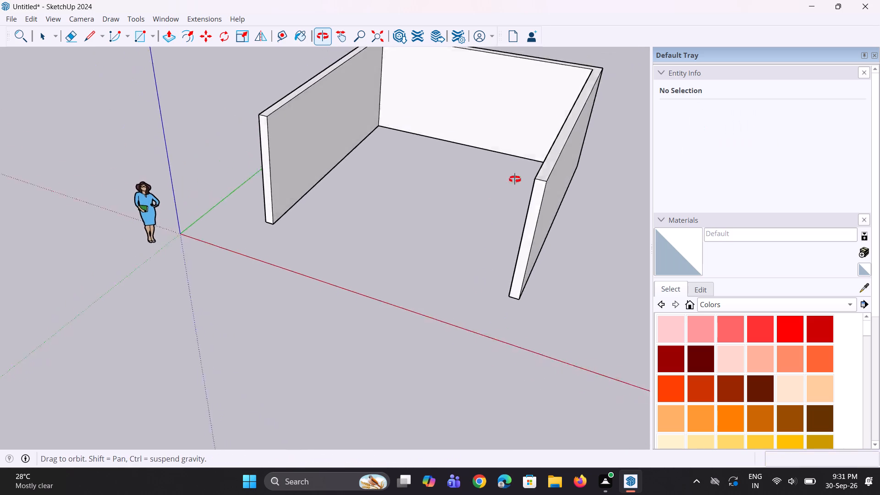
middle_drag(515, 179, 539, 55)
scroll(348, 256, up, 3)
middle_drag(349, 251, 364, 129)
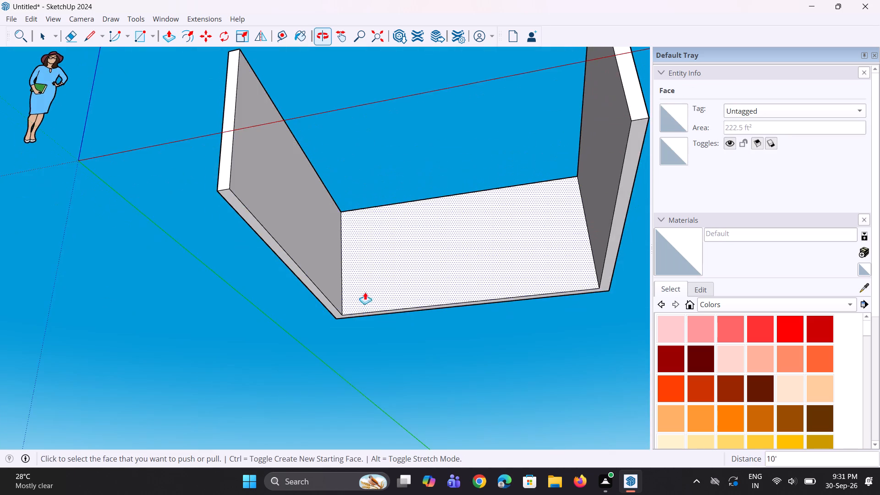
scroll(365, 309, up, 3)
scroll(359, 290, down, 7)
middle_drag(369, 306, 380, 246)
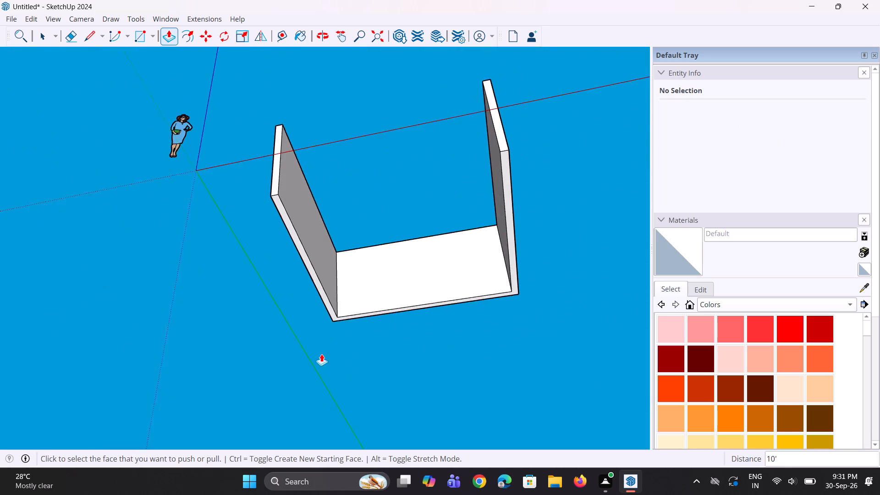
scroll(321, 354, up, 5)
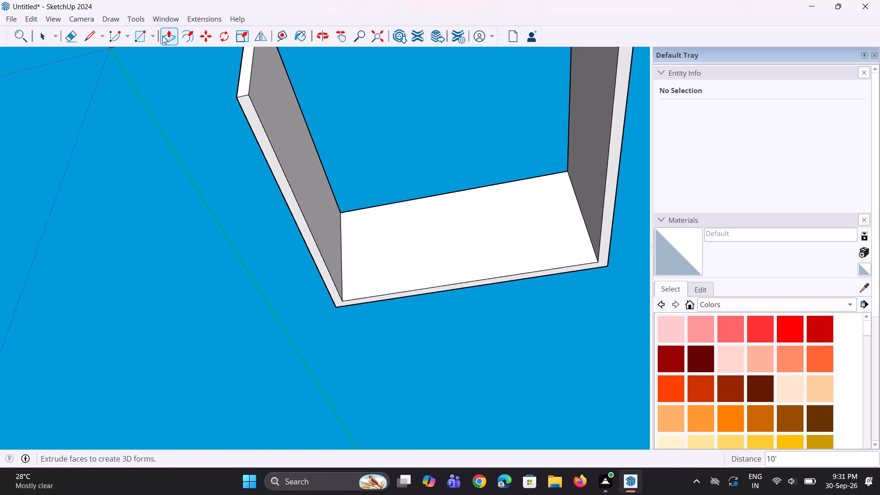
click(152, 33)
click(158, 69)
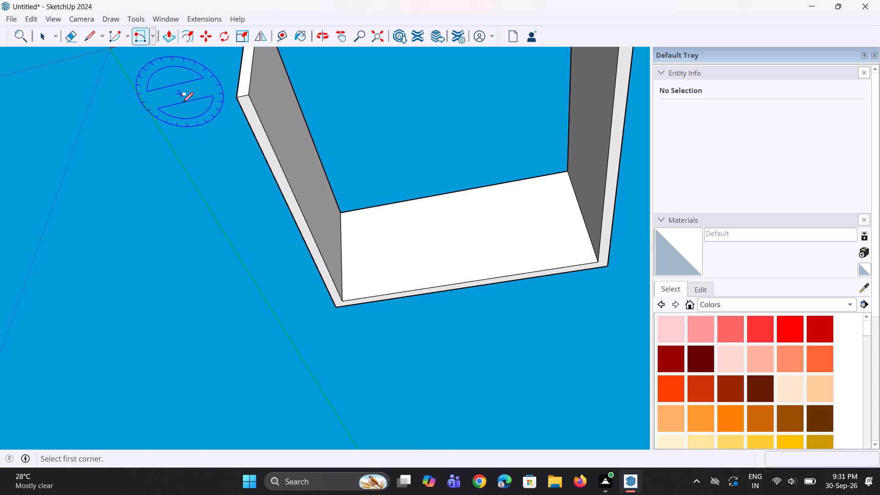
scroll(239, 155, down, 2)
scroll(303, 326, up, 4)
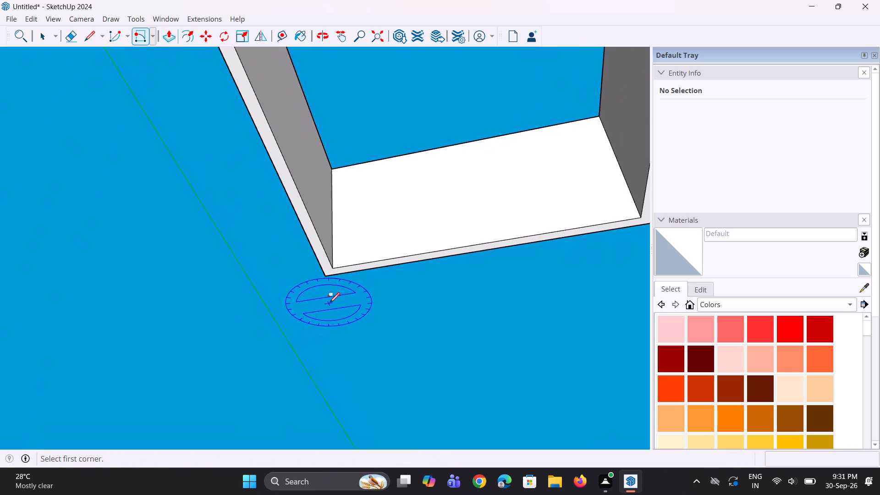
scroll(329, 303, up, 1)
click(327, 275)
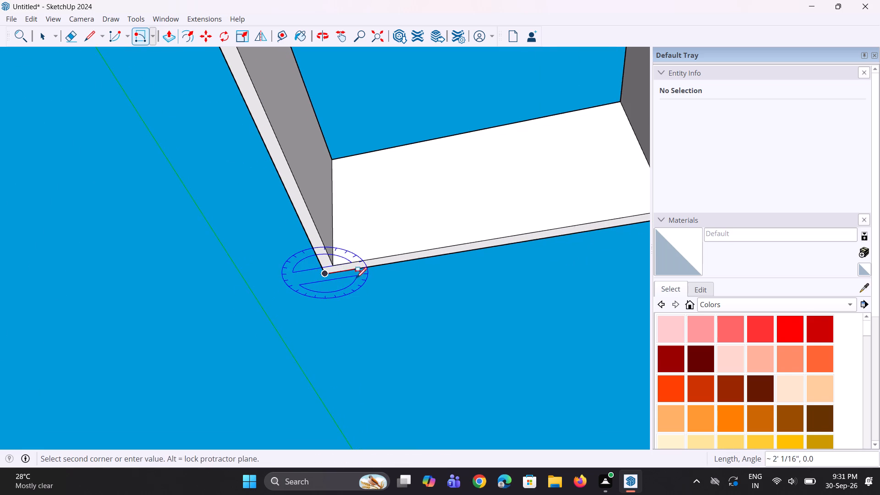
scroll(356, 277, down, 6)
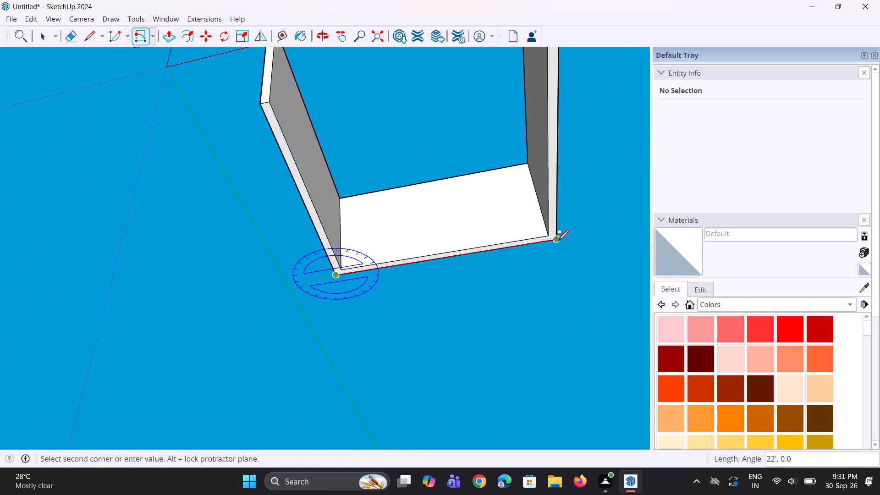
click(556, 240)
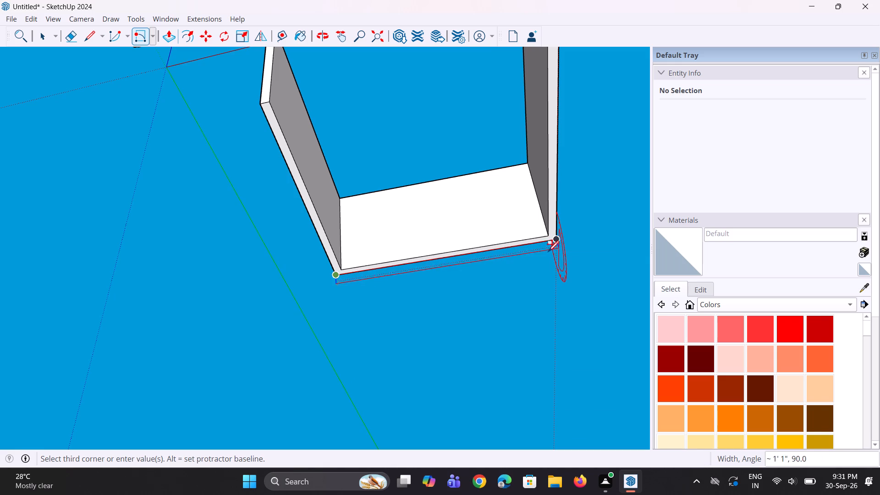
middle_drag(541, 253, 284, 290)
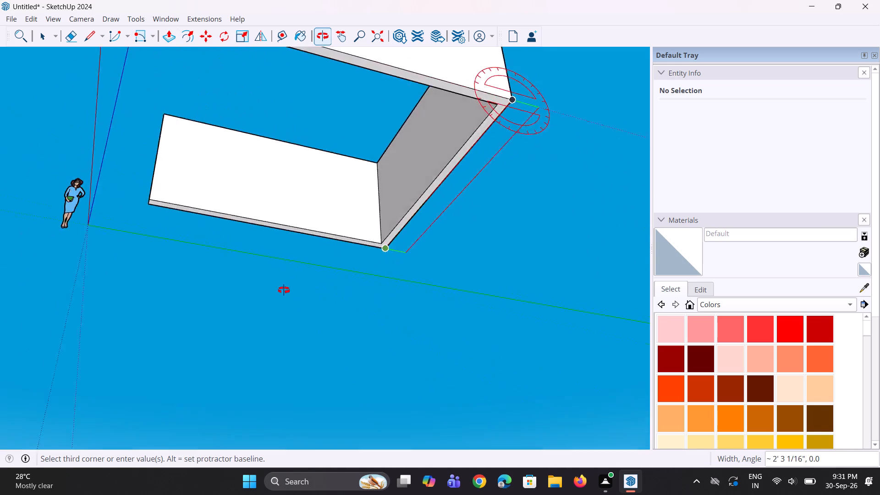
middle_drag(284, 290, 242, 335)
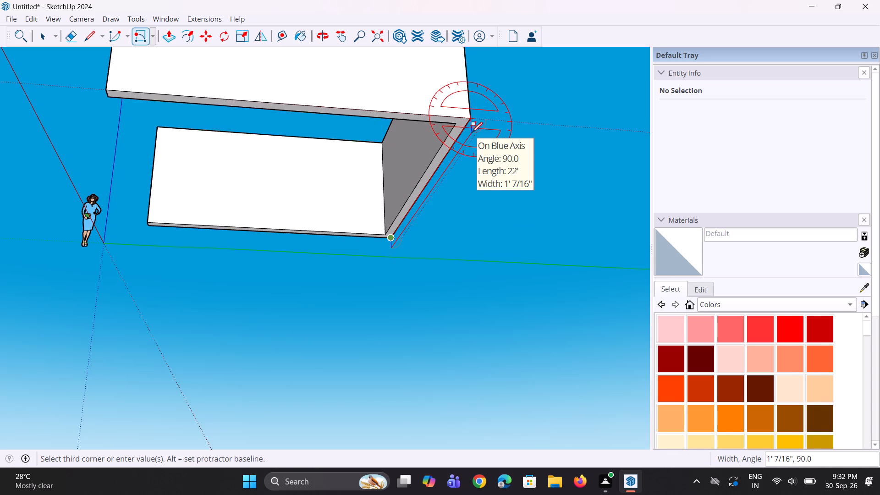
key(6)
key(shift+quotedbl)
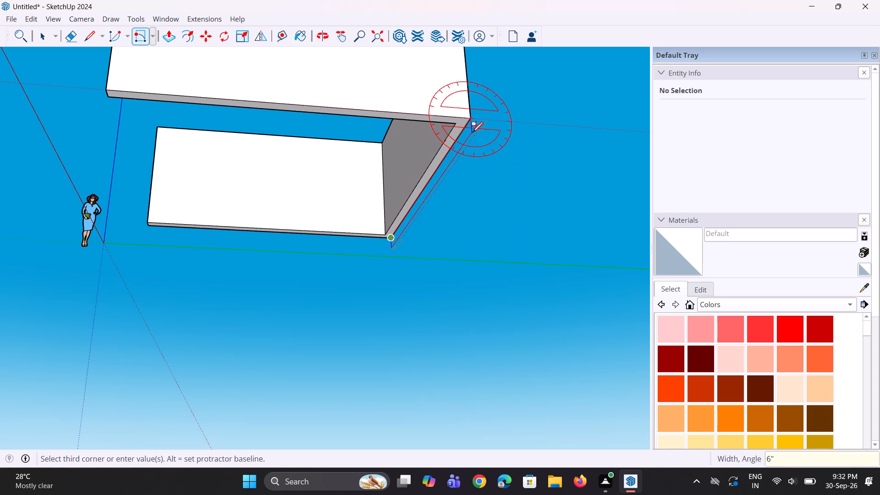
key(Return)
Push/Pull the 6" strip 23' beneath the walls to their open front ends, forming the floor slab.
middle_drag(455, 150, 501, 198)
scroll(492, 200, up, 3)
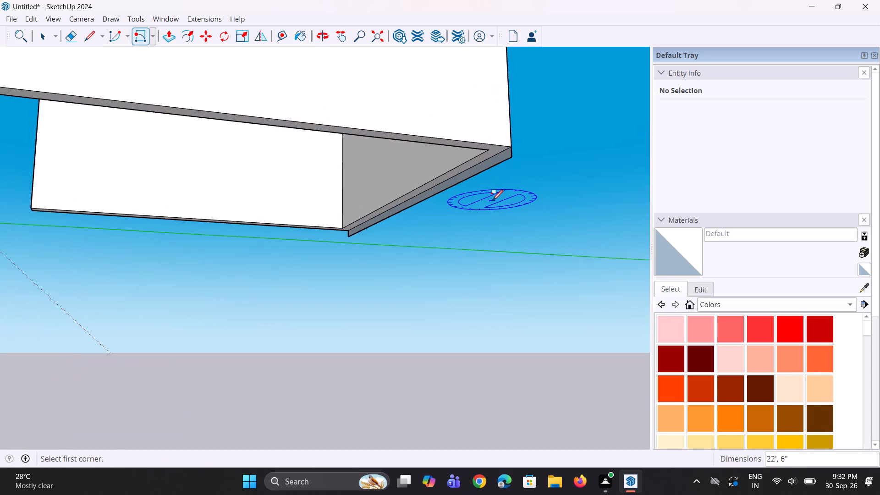
scroll(492, 200, up, 2)
key(p)
click(500, 150)
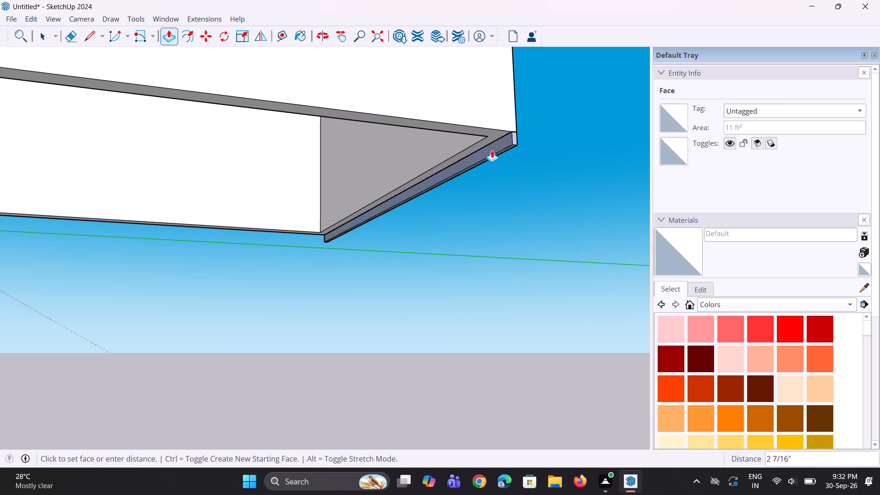
scroll(486, 152, down, 13)
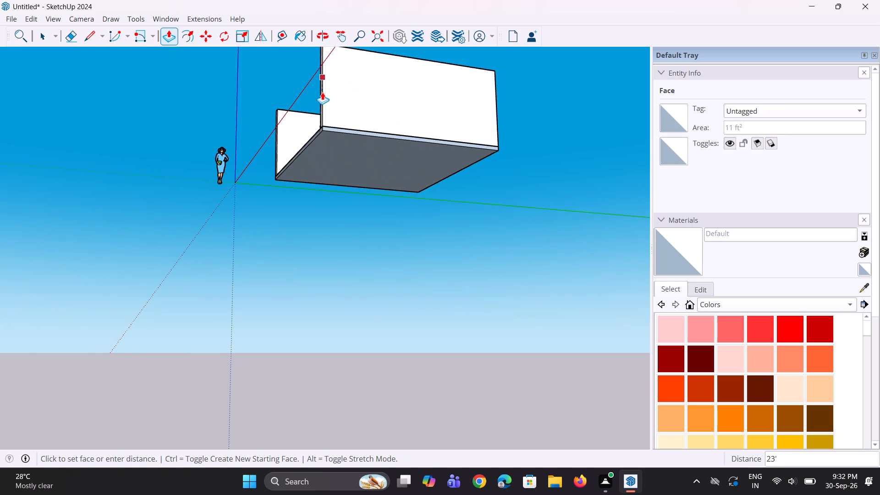
click(323, 104)
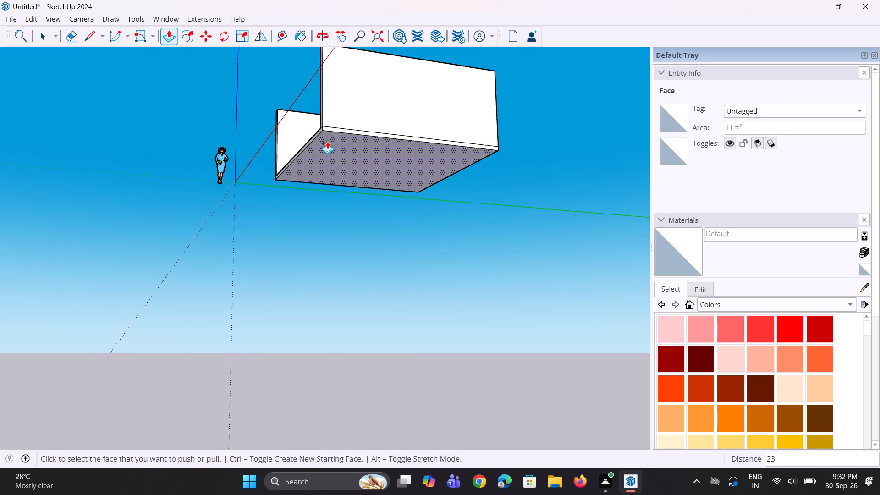
middle_drag(336, 145, 601, 285)
scroll(332, 146, up, 2)
middle_drag(333, 142, 412, 184)
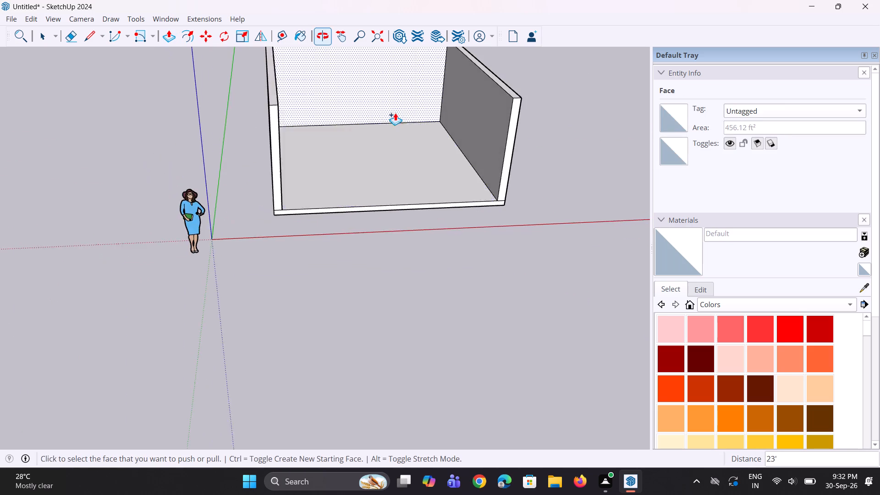
scroll(395, 113, up, 3)
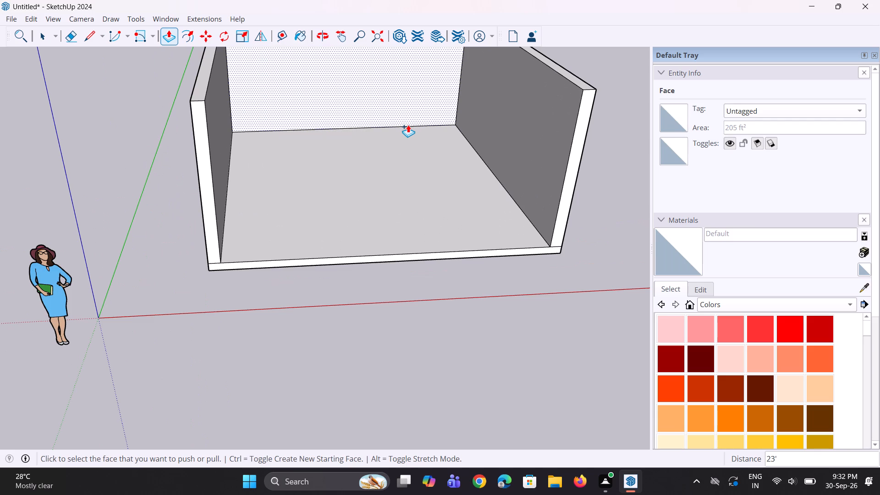
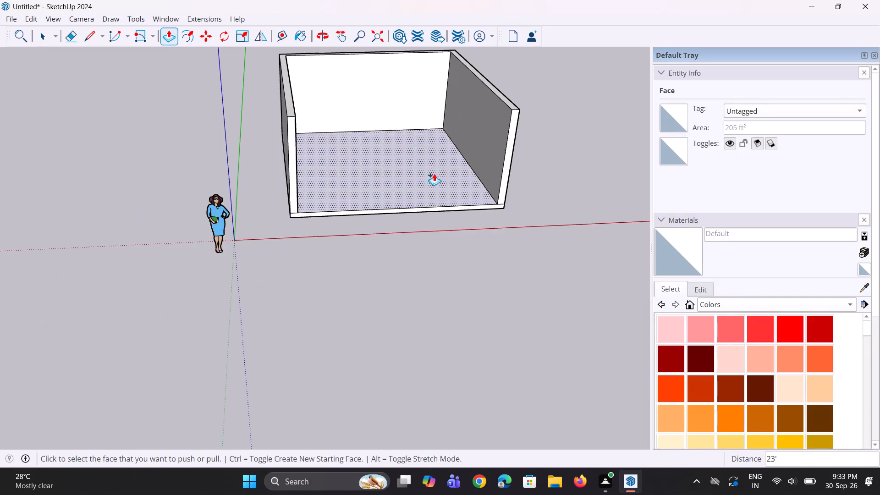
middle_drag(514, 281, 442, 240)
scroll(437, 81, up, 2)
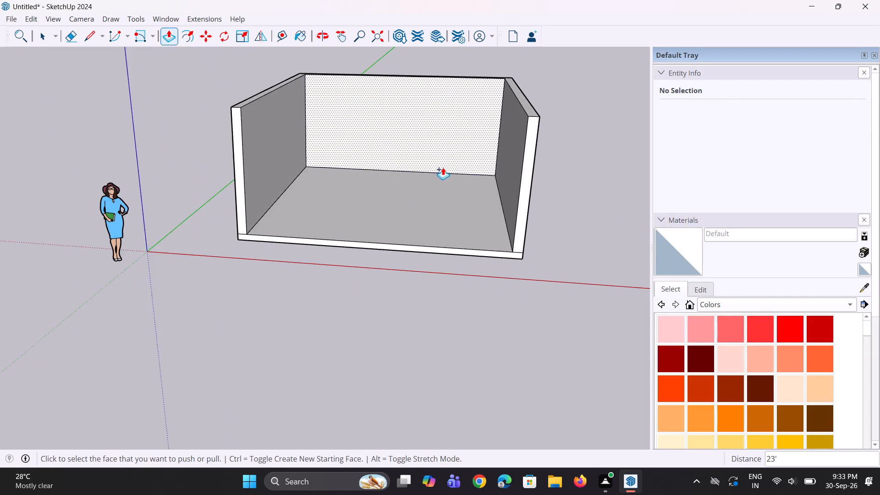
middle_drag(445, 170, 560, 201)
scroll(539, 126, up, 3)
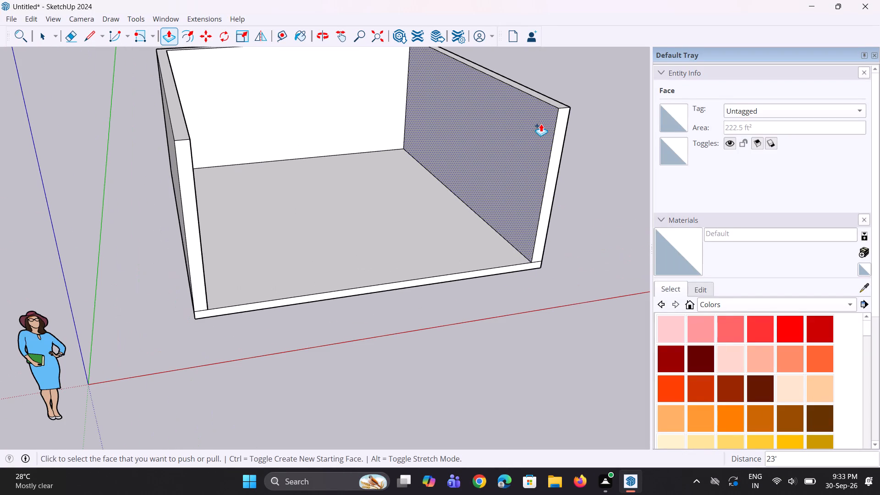
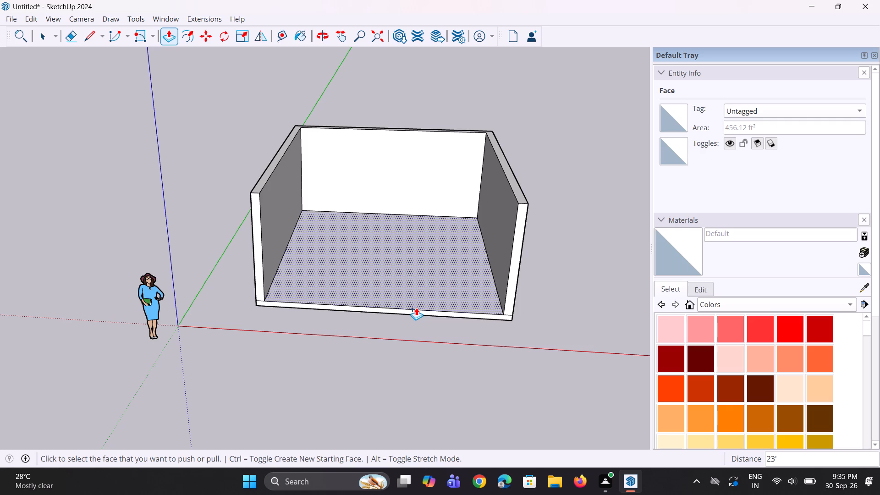
Open the recent 9.23.00 PM reference image in File Explorer, examine the living-dining interior, and close the image and Explorer.
click(558, 478)
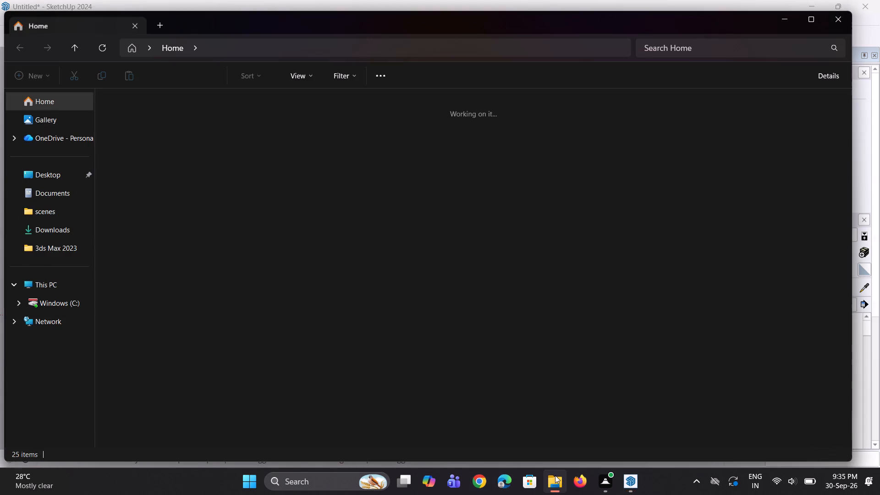
double_click(277, 253)
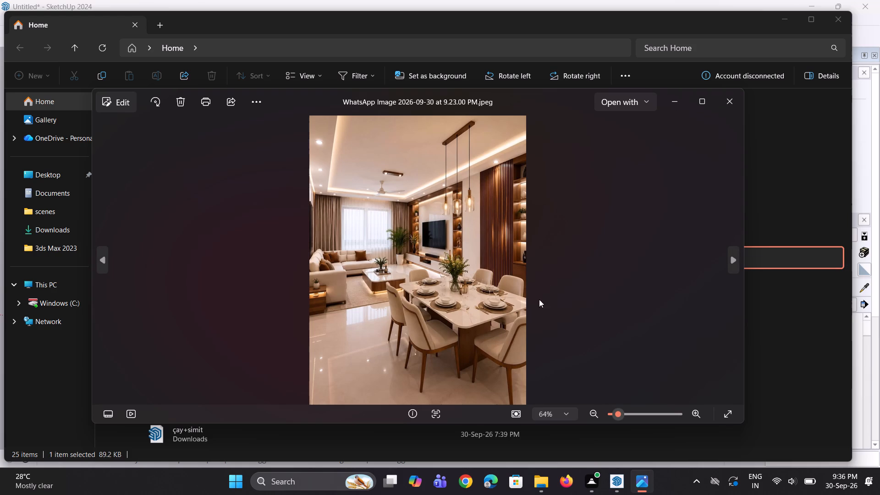
click(734, 107)
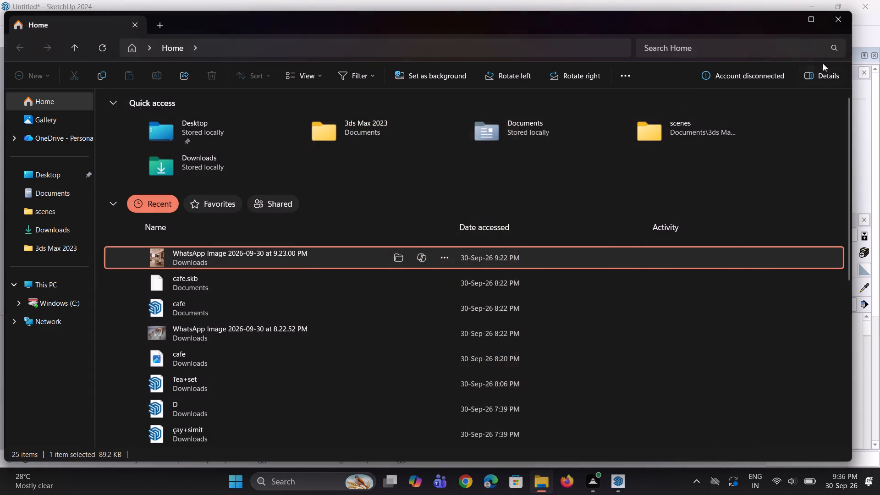
click(840, 26)
Copy the vertical edge at the room's back inner corner 2' along the right-hand side wall.
middle_drag(391, 263, 427, 258)
scroll(428, 256, up, 5)
middle_drag(460, 255, 493, 261)
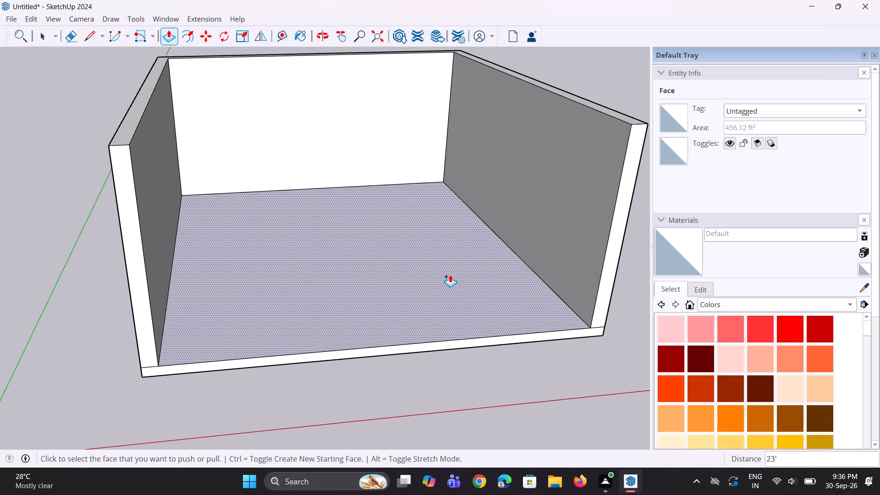
scroll(450, 275, down, 6)
key(space)
middle_drag(452, 285, 541, 301)
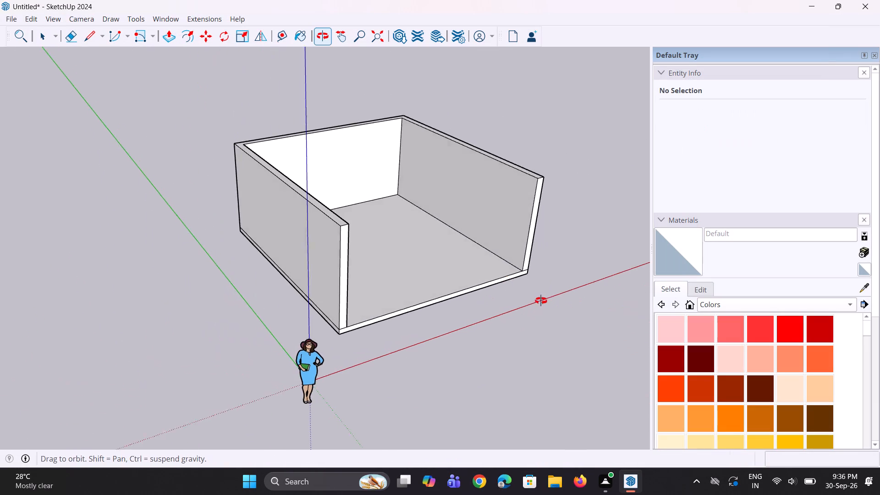
middle_drag(541, 301, 541, 301)
scroll(468, 285, down, 3)
middle_drag(467, 285, 467, 277)
scroll(442, 183, up, 4)
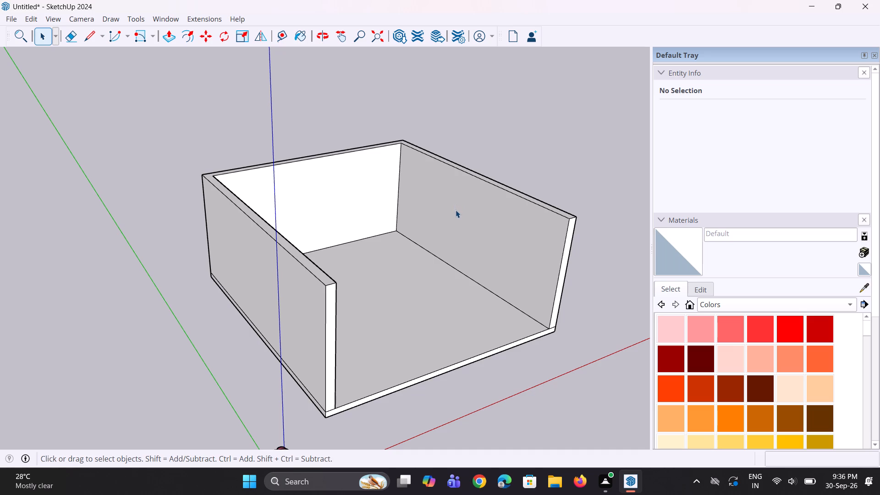
middle_drag(454, 220, 462, 223)
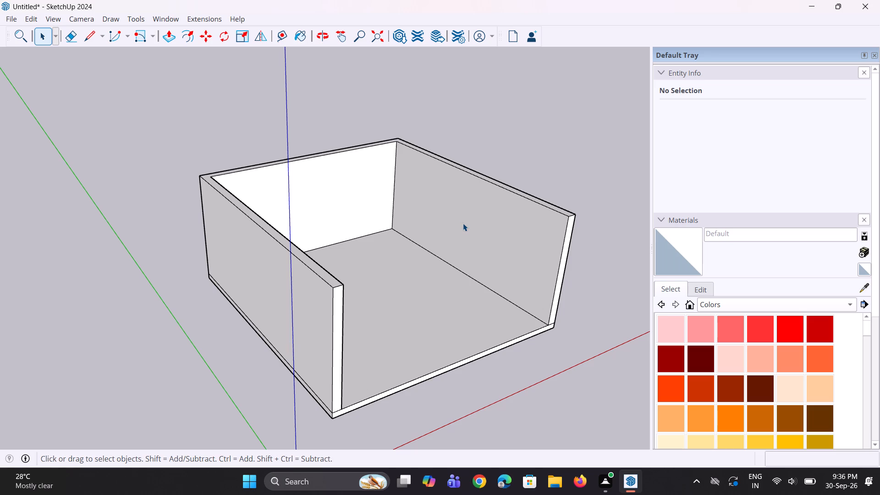
click(394, 206)
scroll(383, 255, up, 9)
key(m)
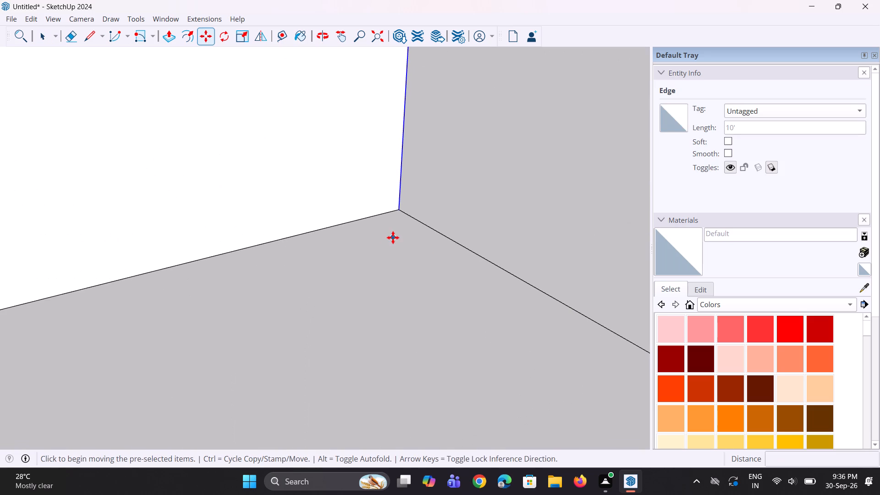
click(402, 213)
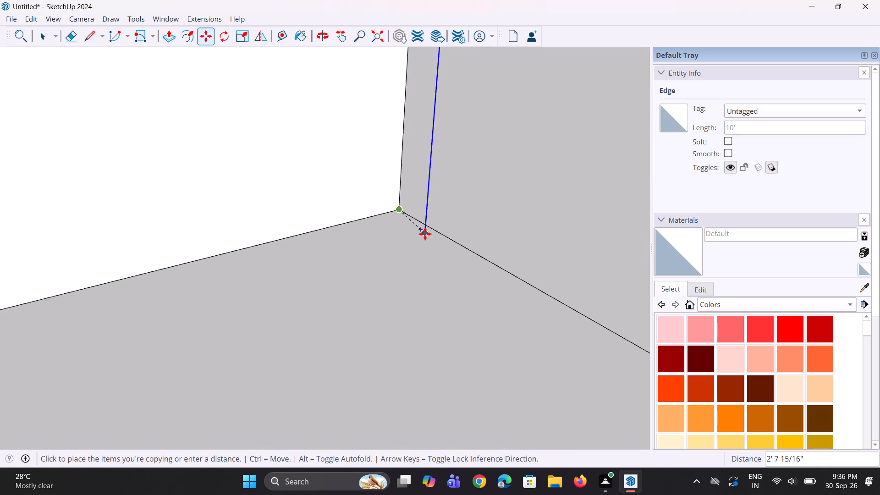
text(2')
key(Return)
scroll(360, 310, down, 7)
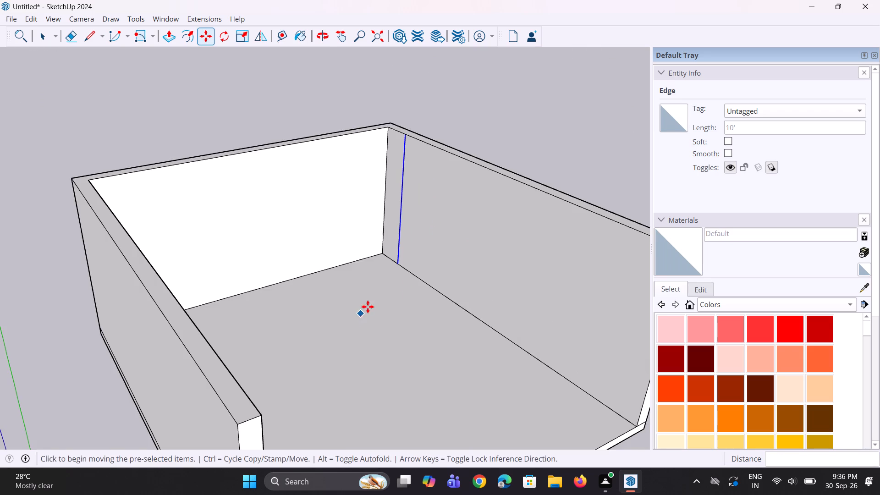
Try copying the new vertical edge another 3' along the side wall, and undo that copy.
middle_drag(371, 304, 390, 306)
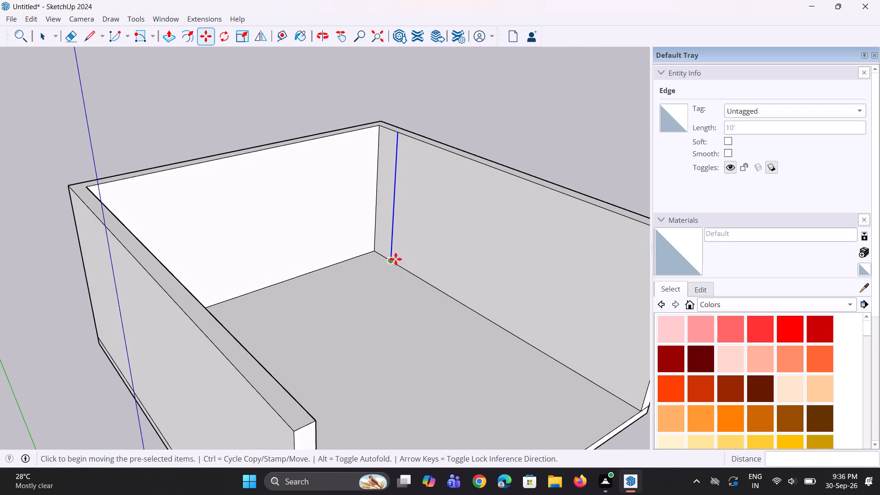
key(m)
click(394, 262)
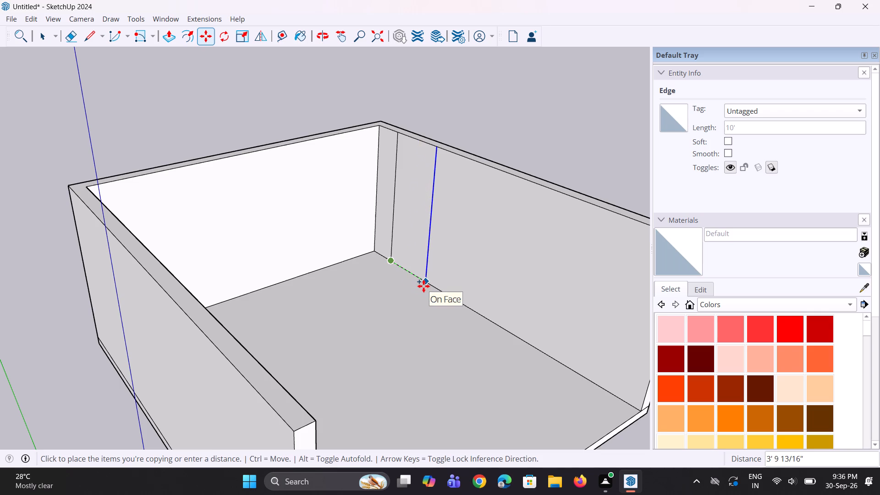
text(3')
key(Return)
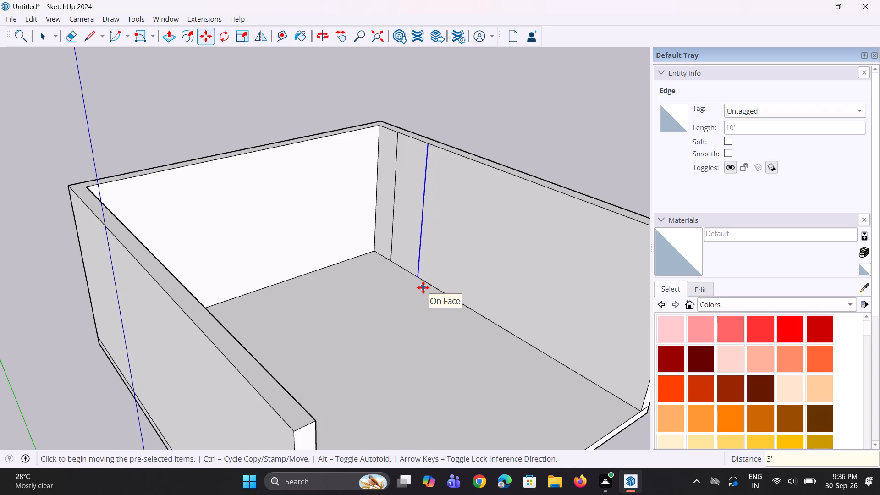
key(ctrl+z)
Copy the vertical edge 2' from the back corner a further 3'6" along the side wall, toward the open front.
key(space)
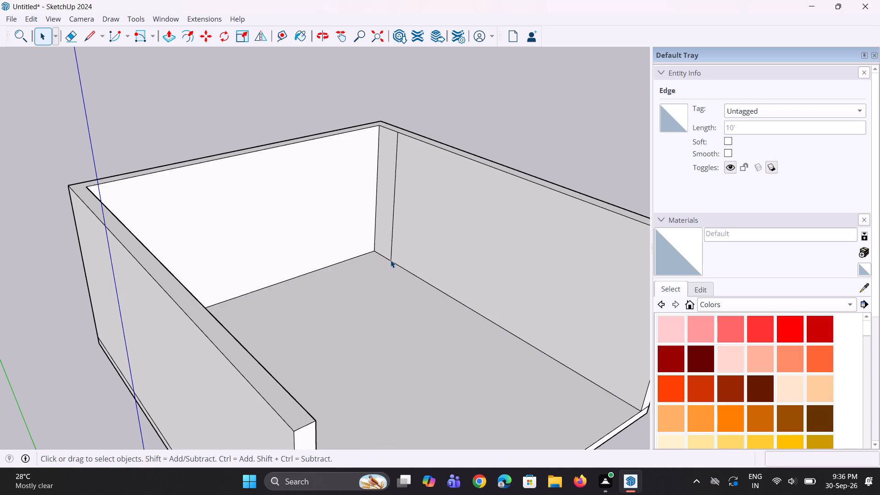
click(390, 259)
key(m)
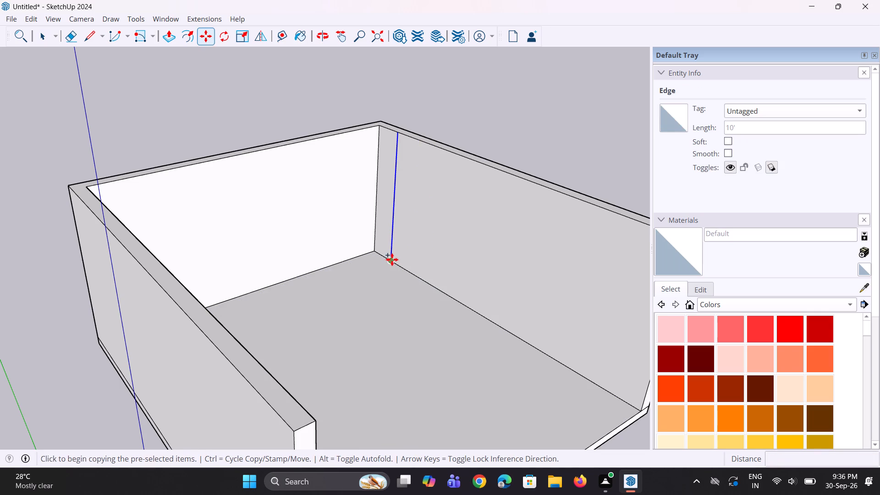
click(392, 258)
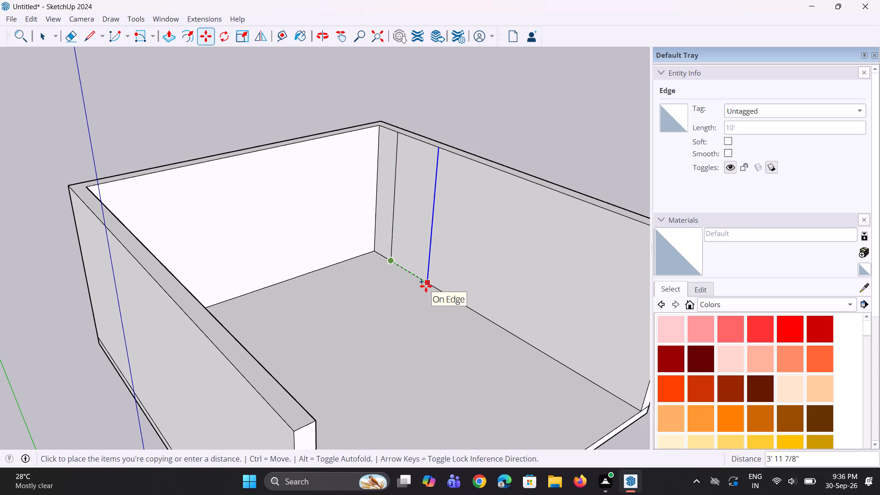
key(3)
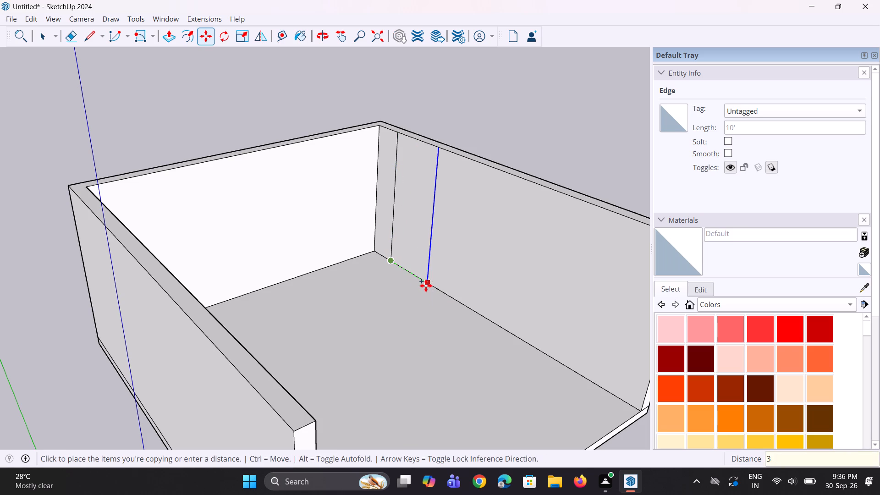
text('6)
key(shift+quotedbl)
key(Return)
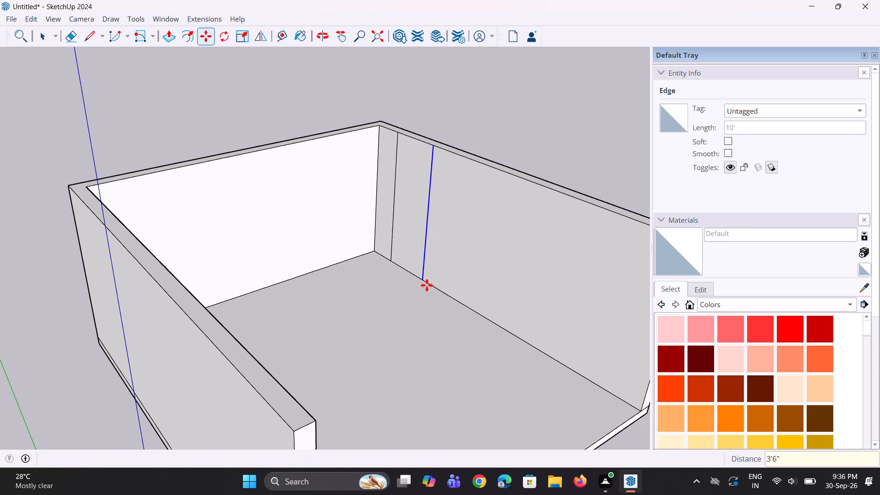
middle_drag(425, 285, 566, 302)
scroll(396, 212, up, 2)
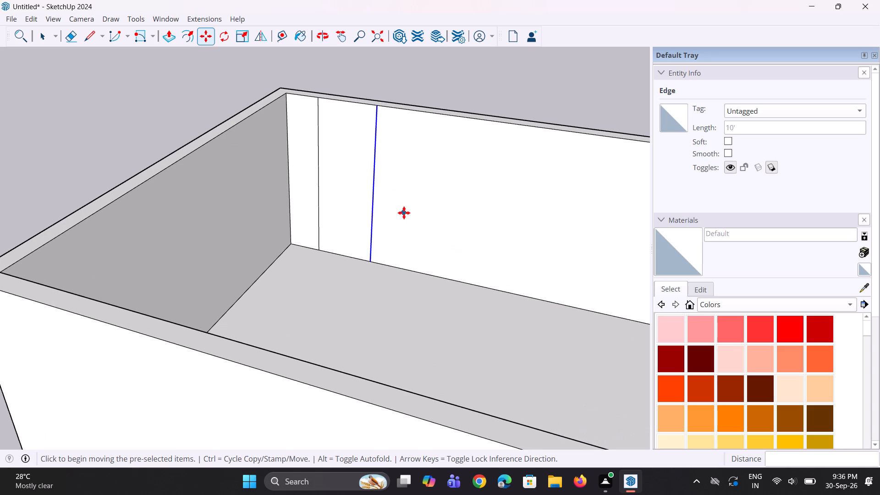
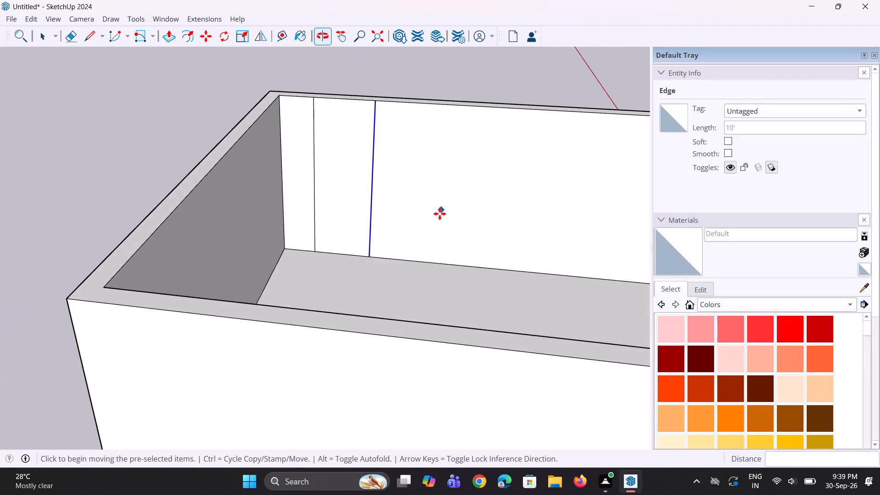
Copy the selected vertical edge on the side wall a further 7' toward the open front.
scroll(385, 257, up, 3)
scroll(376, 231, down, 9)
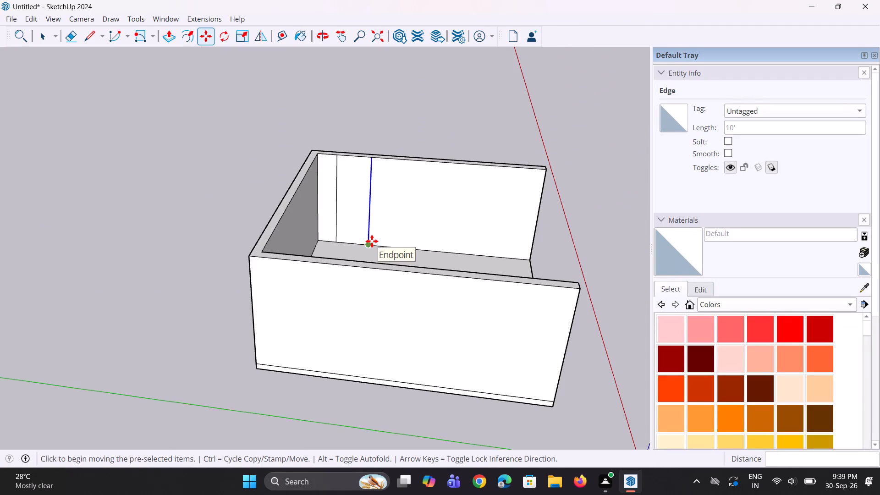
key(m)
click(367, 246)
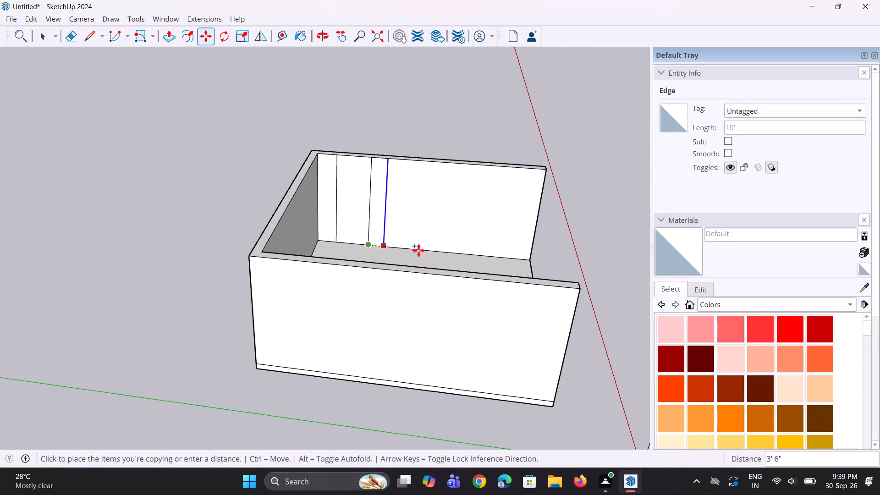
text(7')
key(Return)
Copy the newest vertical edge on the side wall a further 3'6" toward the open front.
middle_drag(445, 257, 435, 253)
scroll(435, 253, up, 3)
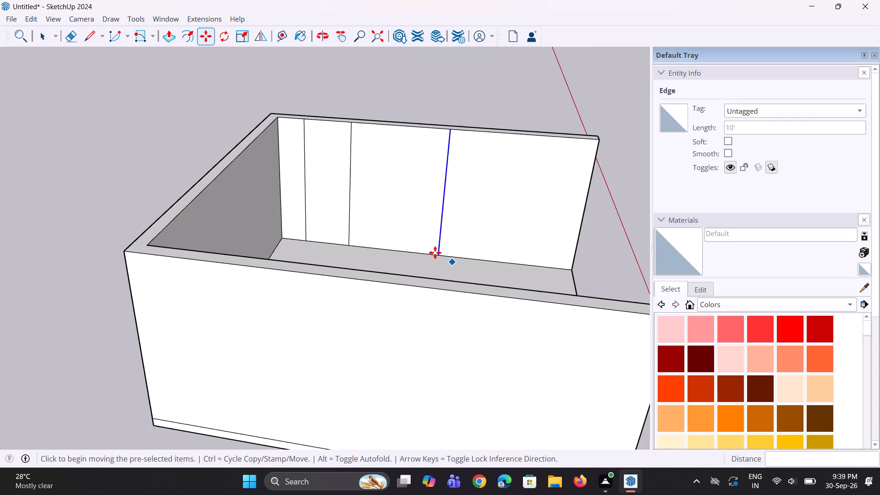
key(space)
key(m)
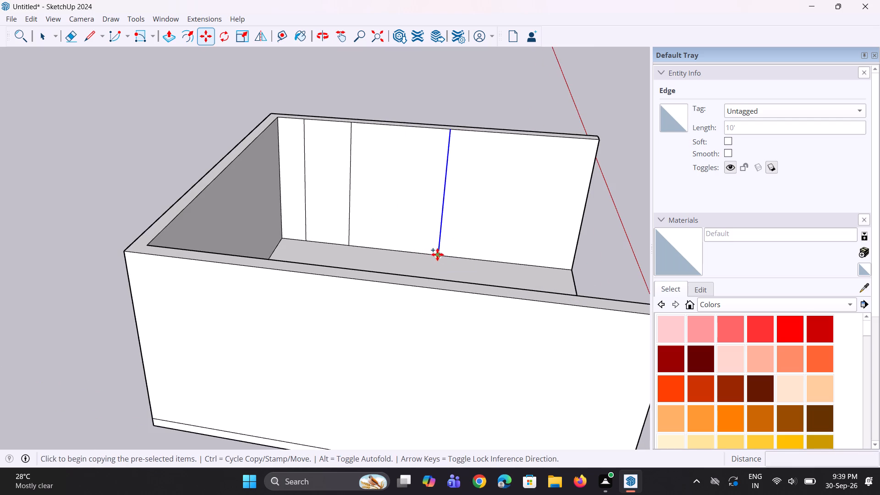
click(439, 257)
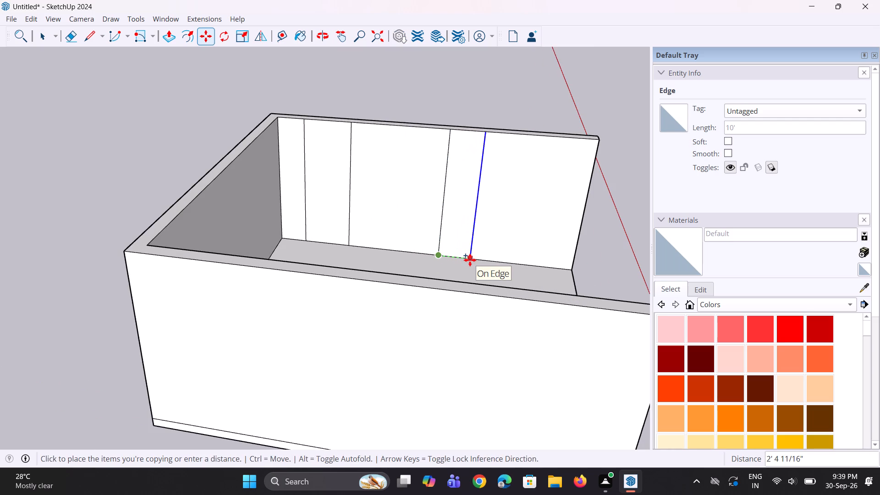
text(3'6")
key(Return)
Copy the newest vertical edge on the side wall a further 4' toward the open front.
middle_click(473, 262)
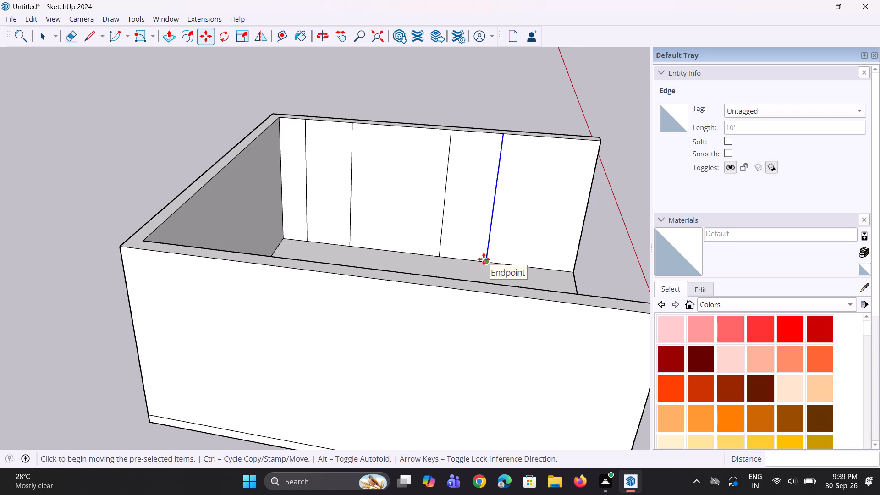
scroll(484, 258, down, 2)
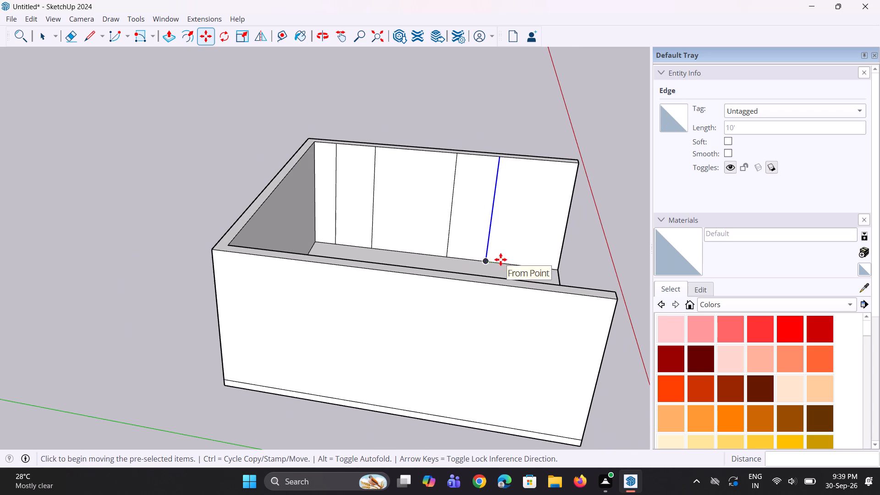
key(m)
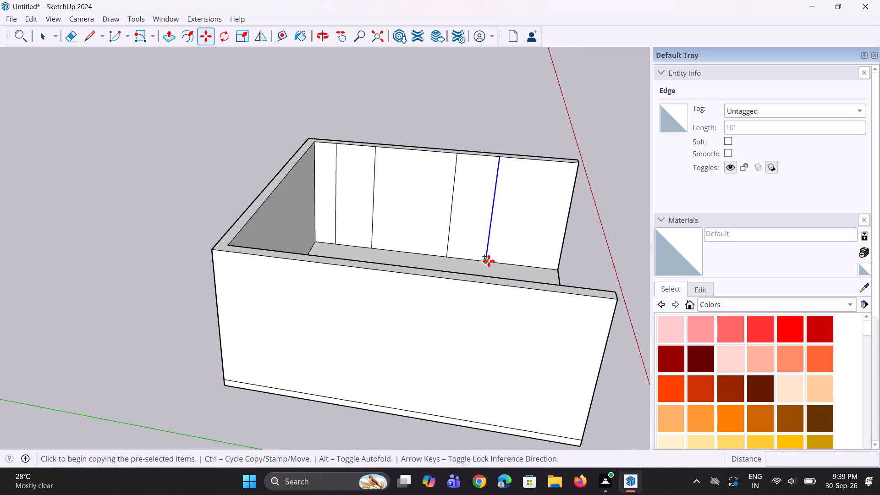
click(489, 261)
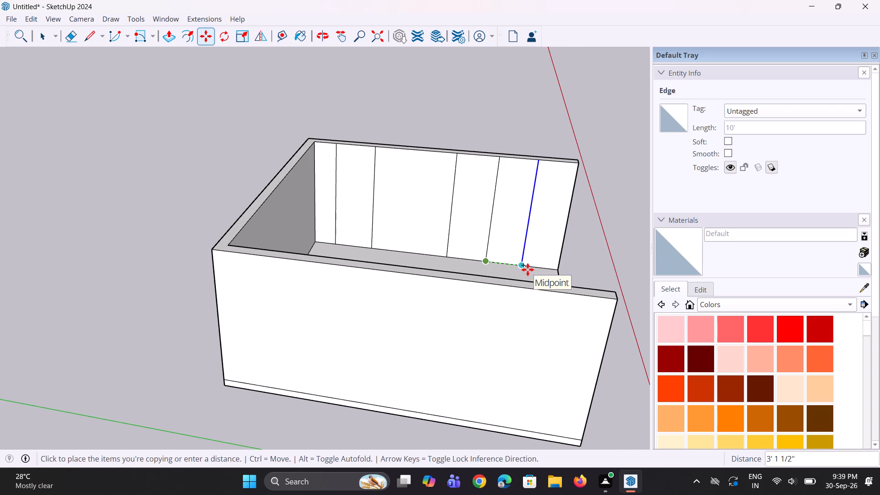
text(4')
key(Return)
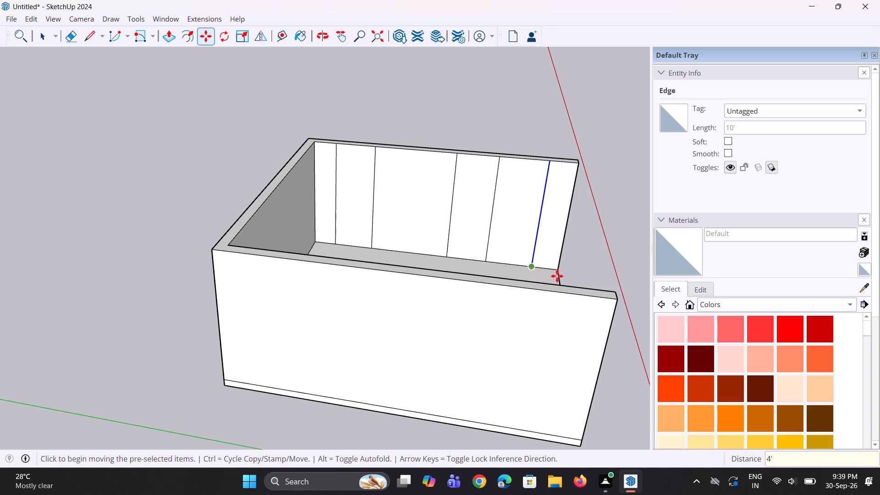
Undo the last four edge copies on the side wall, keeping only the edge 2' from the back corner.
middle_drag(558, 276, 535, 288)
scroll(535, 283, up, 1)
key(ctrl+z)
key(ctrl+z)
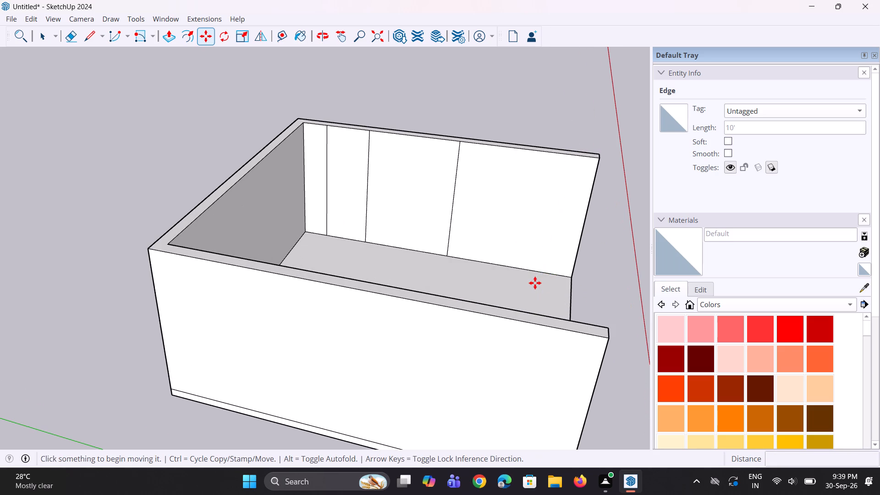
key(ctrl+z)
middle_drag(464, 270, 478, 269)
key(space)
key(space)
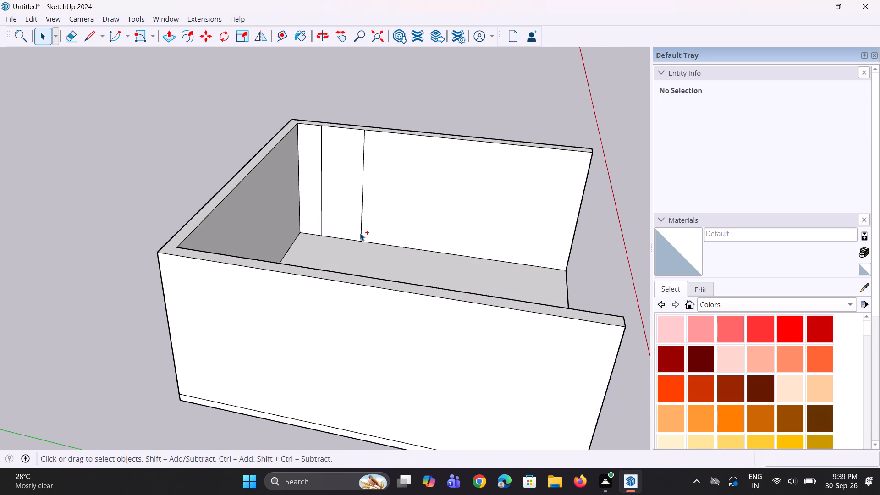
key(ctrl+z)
Copy the vertical edge 2' from the back corner a further 3' along the side wall, toward the open front.
scroll(331, 225, up, 3)
key(space)
click(319, 209)
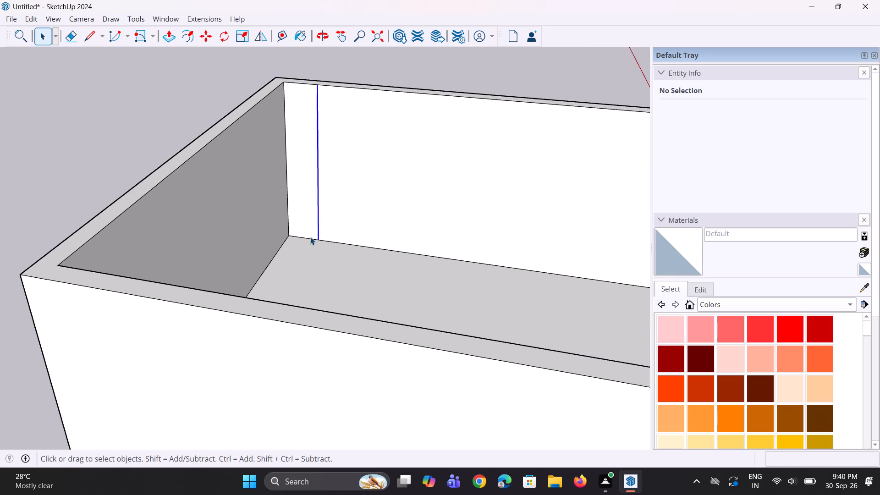
scroll(312, 237, up, 1)
key(m)
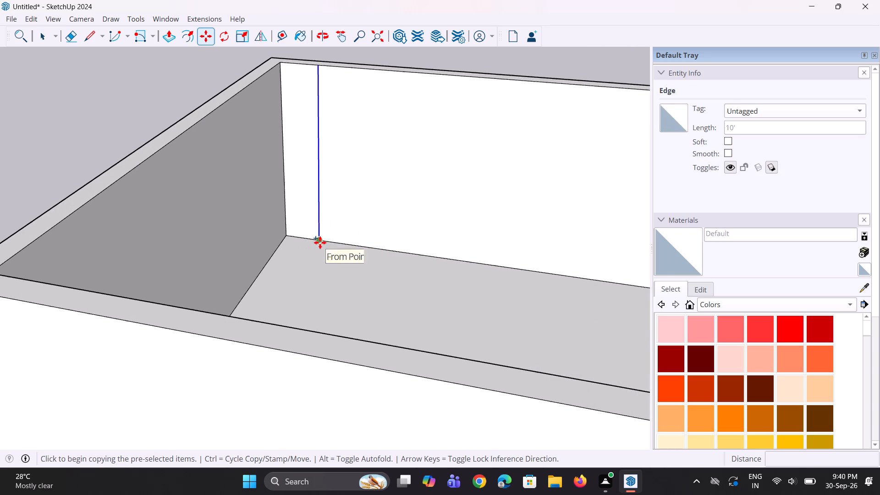
click(320, 242)
text(3')
key(Return)
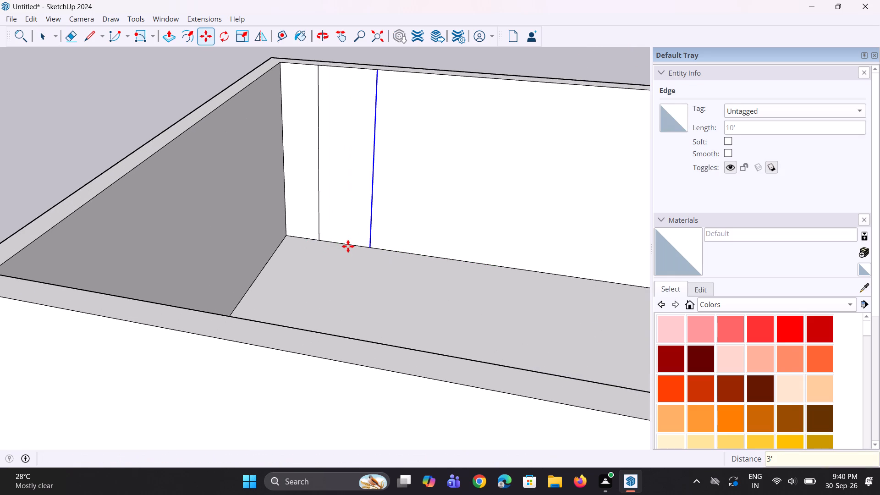
Copy the newest vertical edge a further 6' along the side wall toward the open front.
scroll(356, 247, up, 2)
key(m)
scroll(365, 244, up, 1)
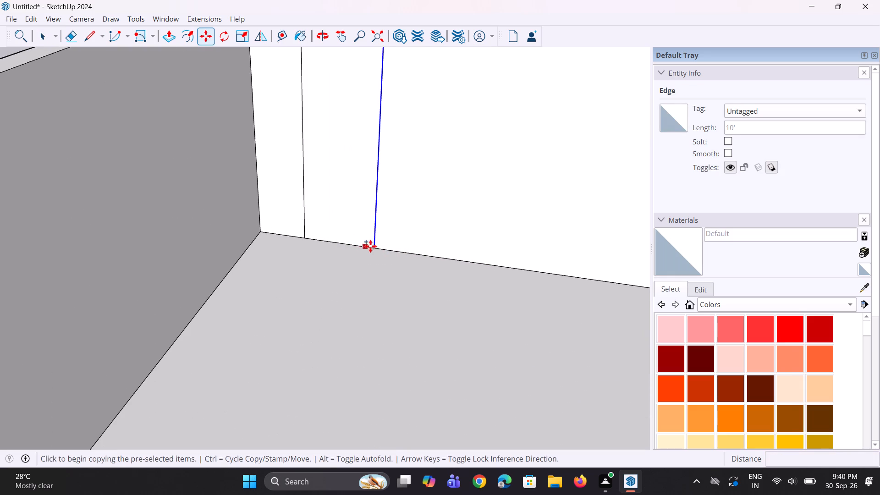
click(374, 247)
scroll(421, 260, down, 8)
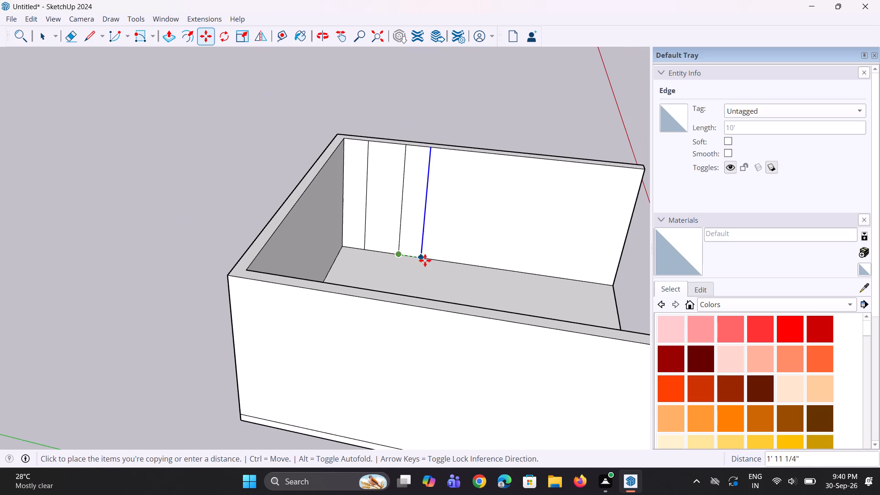
text(6')
key(Return)
Copy the edge at the end of the 6' section another 3' along the side wall toward the open front.
scroll(464, 264, up, 1)
key(m)
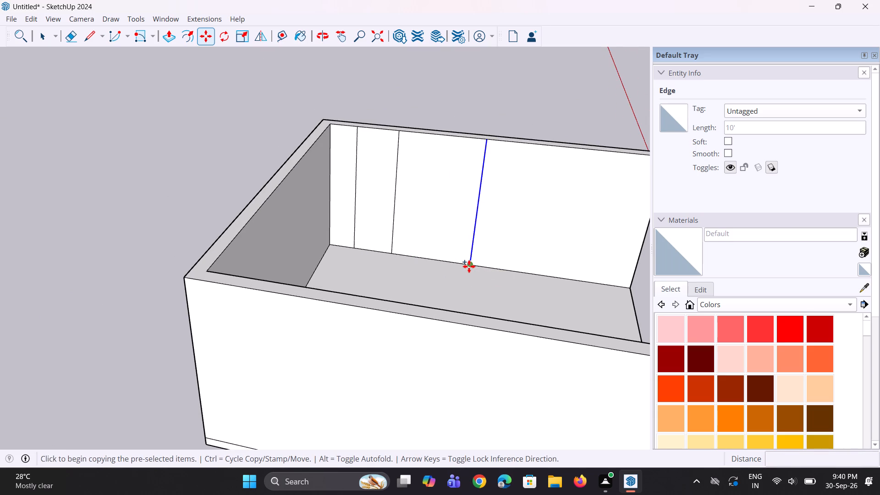
click(469, 266)
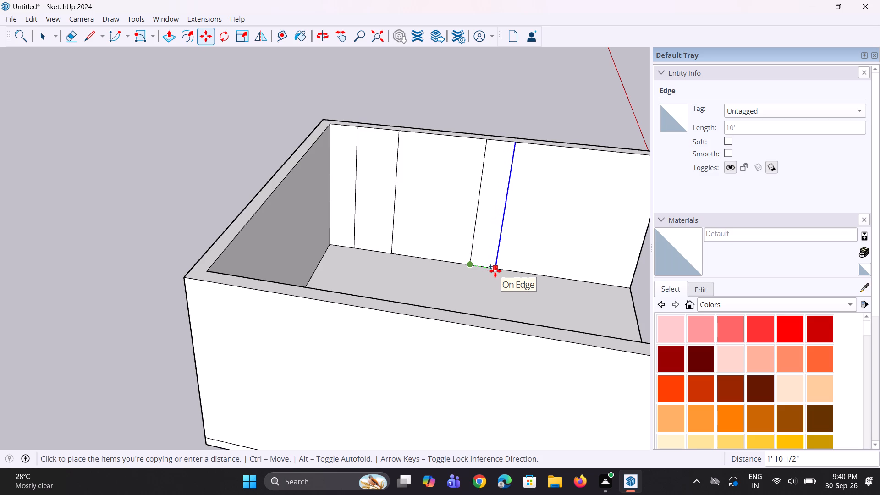
text(3')
key(Return)
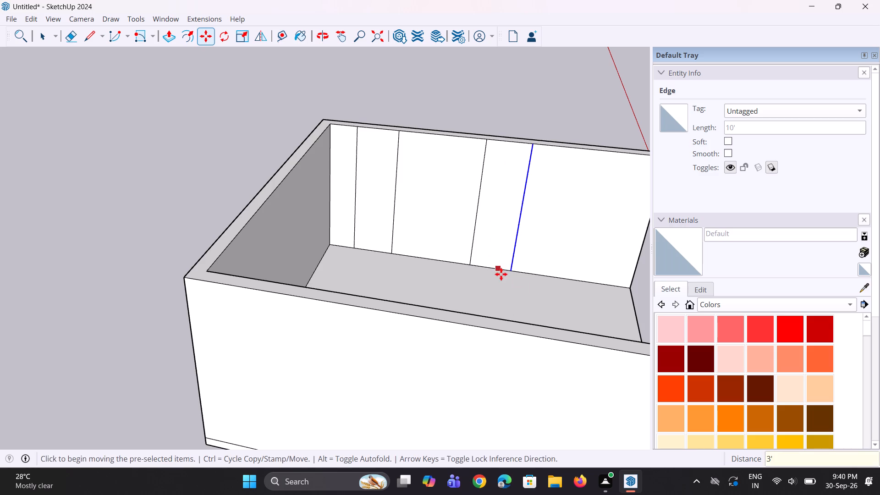
Copy the newest vertical edge a further 4' along the side wall toward the open front.
key(m)
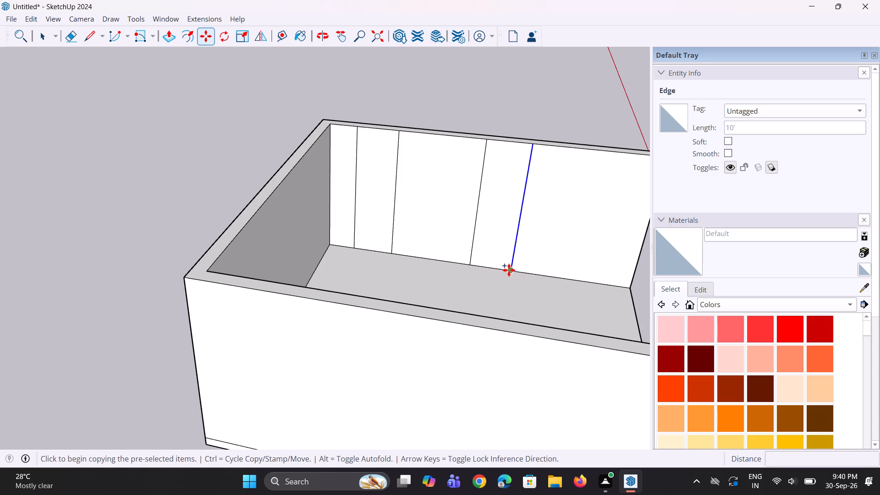
click(510, 270)
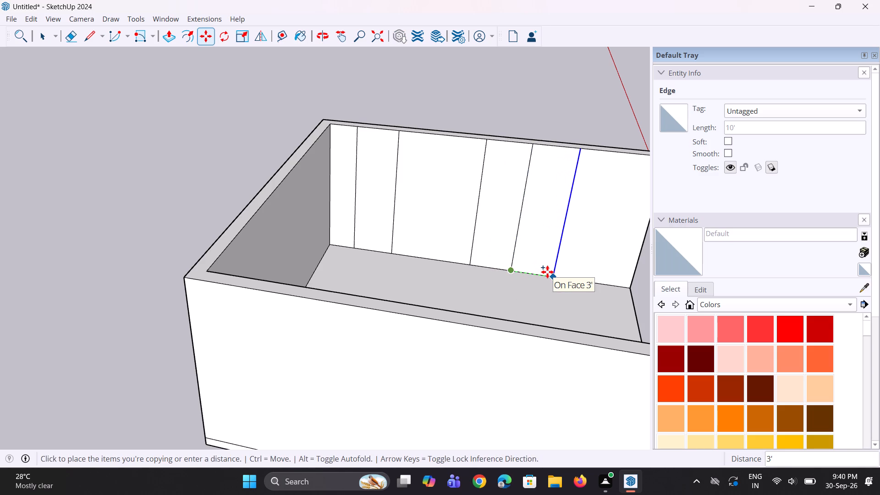
text(4')
key(Return)
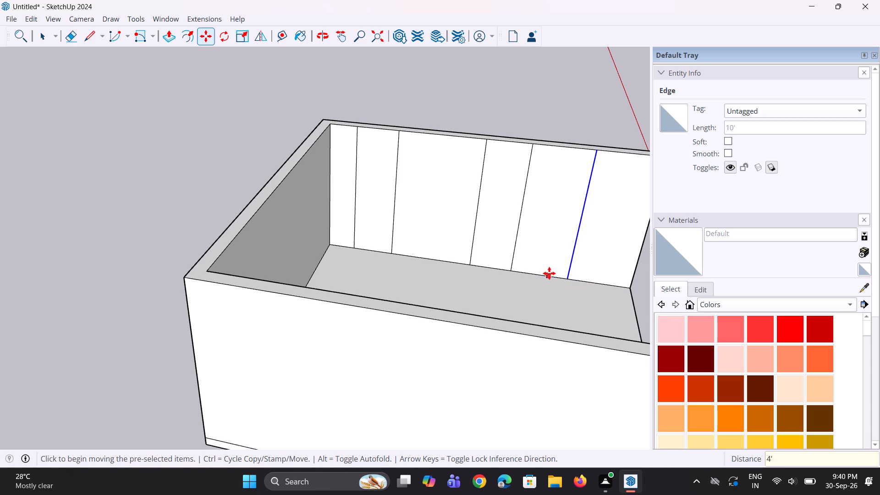
Copy the edge at the end of the 4' section another 3' along the side wall, near its open end.
scroll(537, 265, down, 2)
key(m)
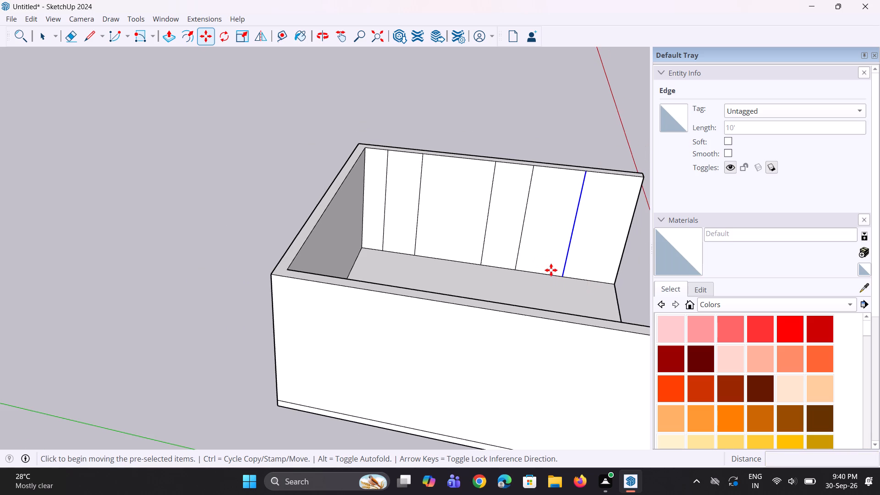
click(565, 276)
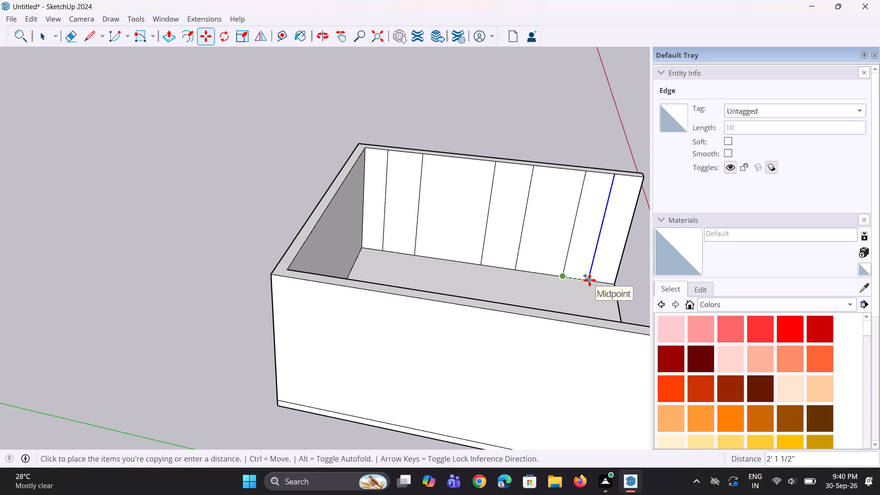
text(3')
key(Return)
middle_drag(599, 288, 566, 270)
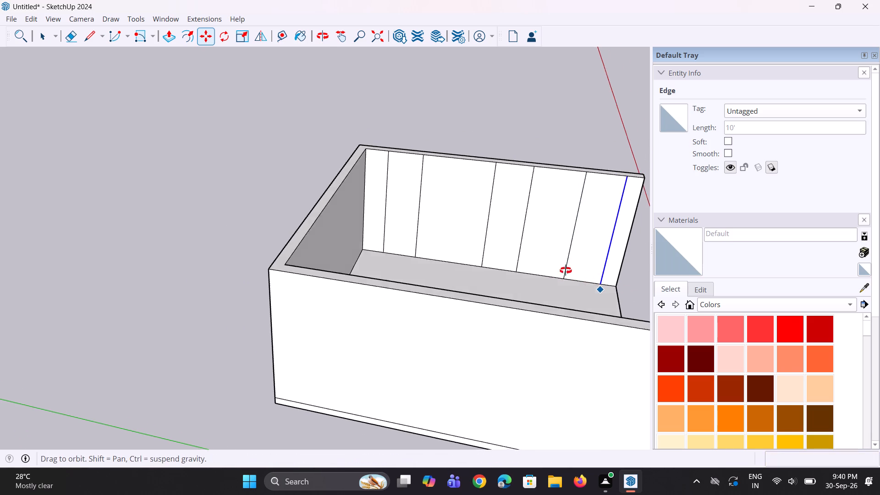
middle_drag(566, 270, 525, 285)
scroll(525, 285, down, 2)
key(space)
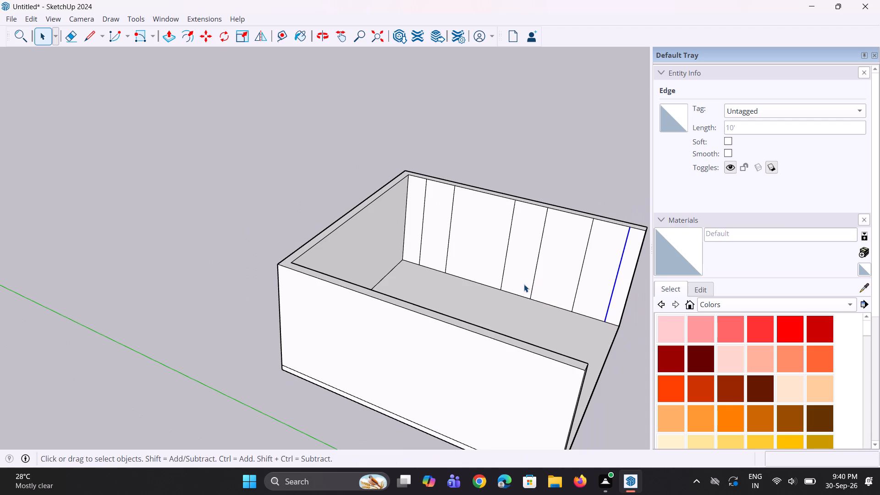
Copy the vertical edge nearest the back corner 3" along the side wall toward that corner.
middle_drag(524, 284, 571, 277)
scroll(374, 223, up, 6)
middle_drag(426, 247, 465, 240)
scroll(422, 239, up, 3)
click(398, 214)
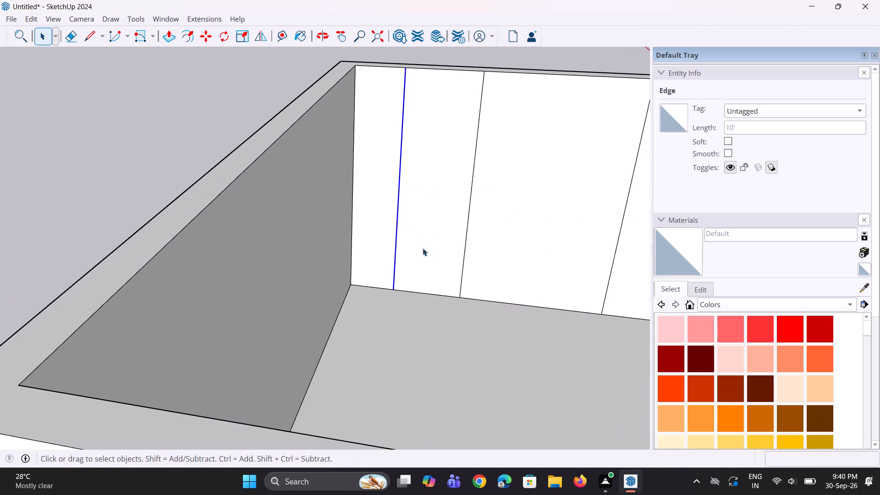
key(m)
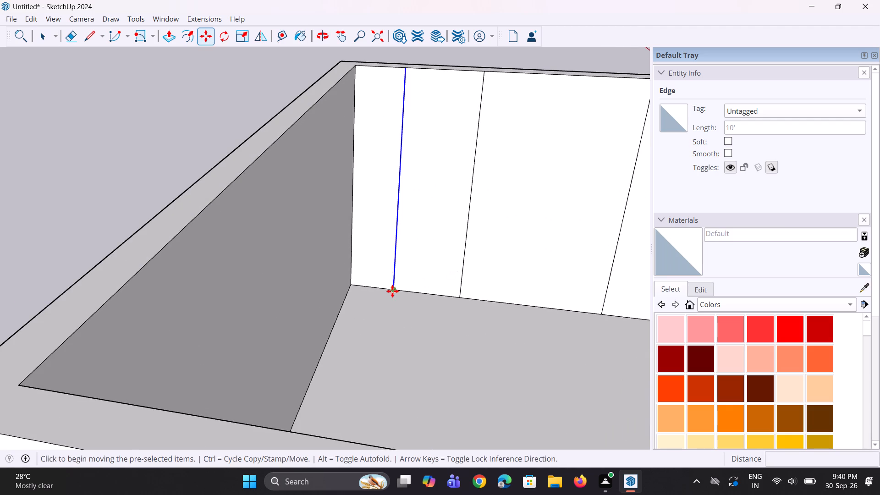
click(395, 289)
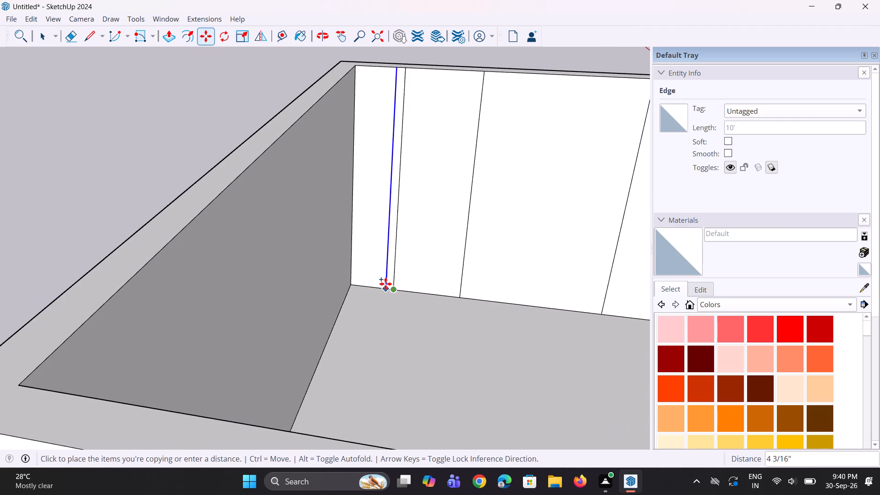
key(3)
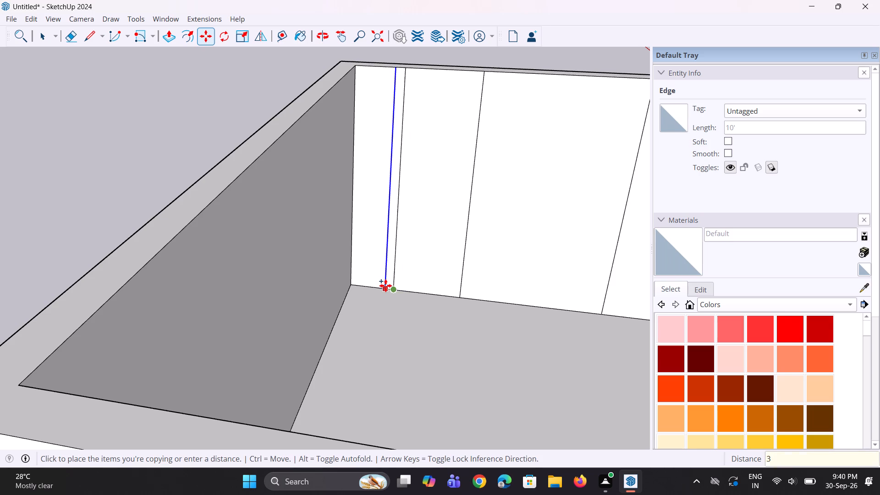
key(shift+quotedbl)
key(Return)
Copy the vertical edge at the far side of the first 3' section 3" along the side wall toward the open front.
key(space)
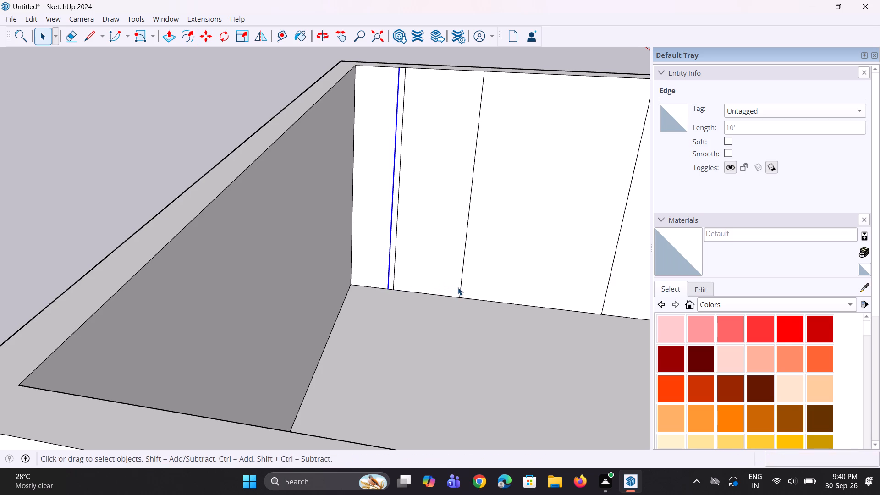
click(461, 288)
scroll(461, 289, up, 1)
key(m)
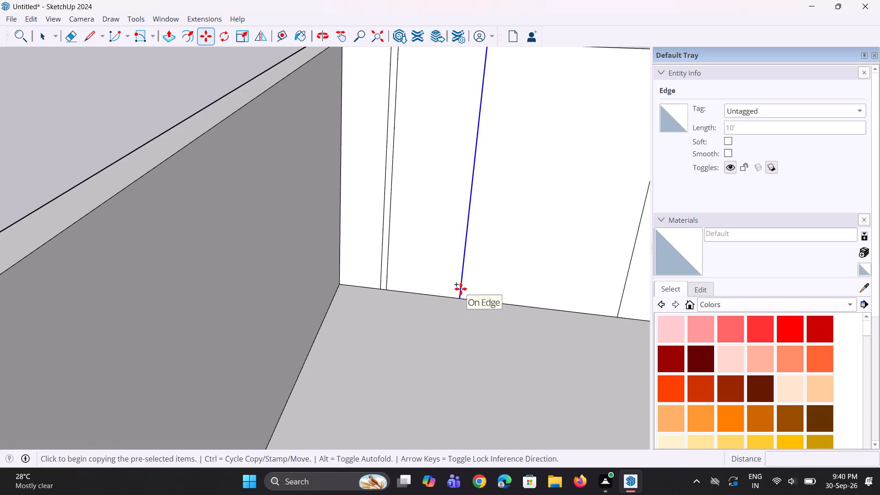
click(460, 299)
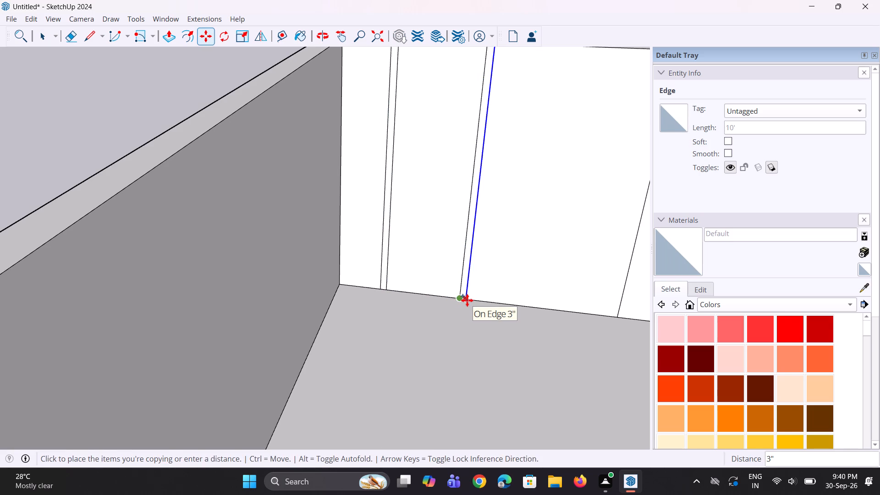
click(467, 300)
scroll(457, 308, down, 3)
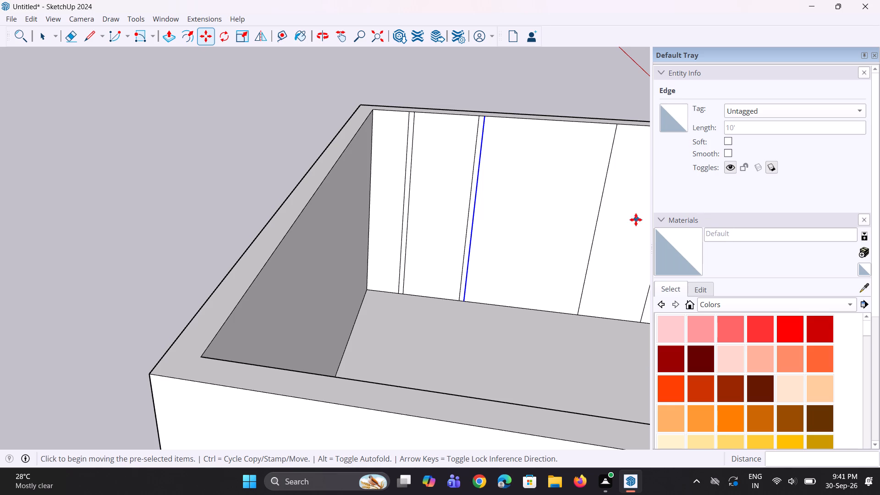
Collapse the Materials section of the tray and bring the whole divided side wall into view.
click(666, 224)
scroll(230, 239, down, 11)
scroll(580, 260, up, 3)
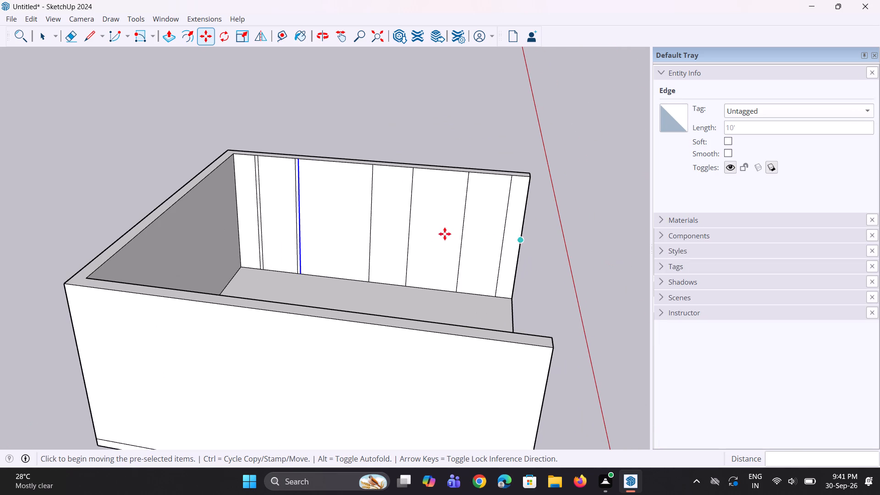
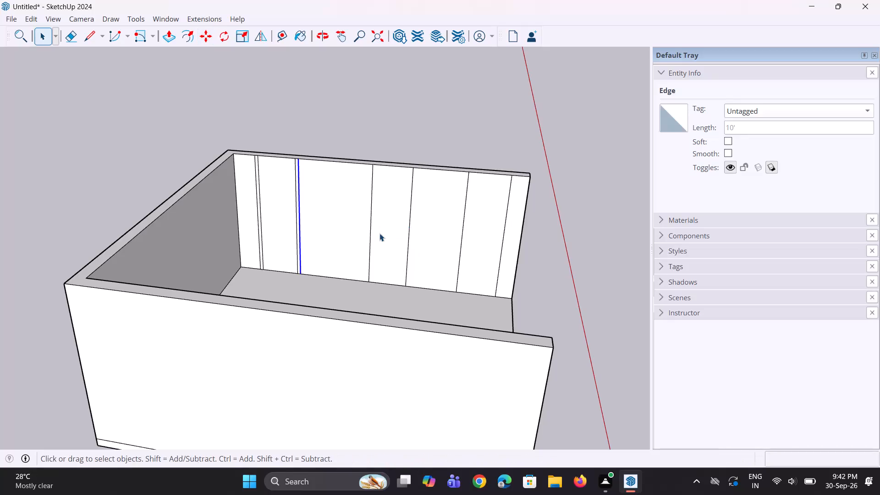
Copy the vertical edge at the far side of the widest section 3" along the side wall toward the open front.
middle_drag(330, 236, 359, 223)
scroll(360, 253, up, 6)
middle_drag(368, 272, 376, 294)
scroll(372, 303, up, 2)
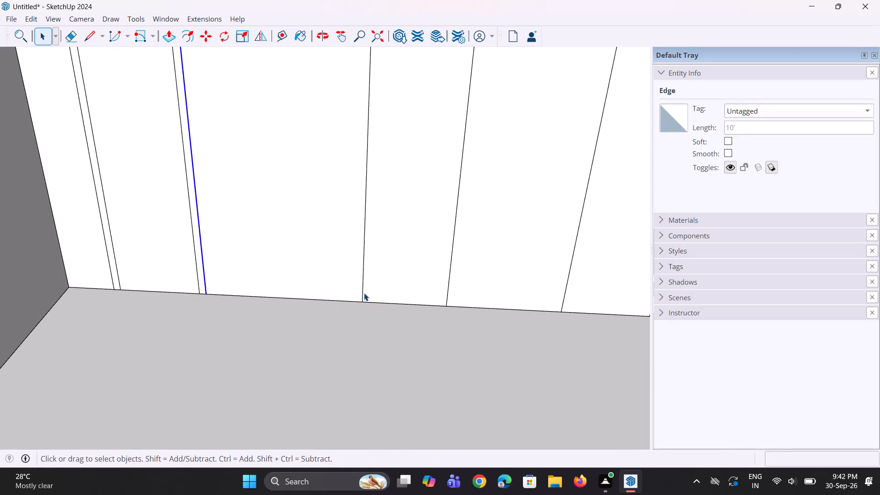
click(363, 293)
key(m)
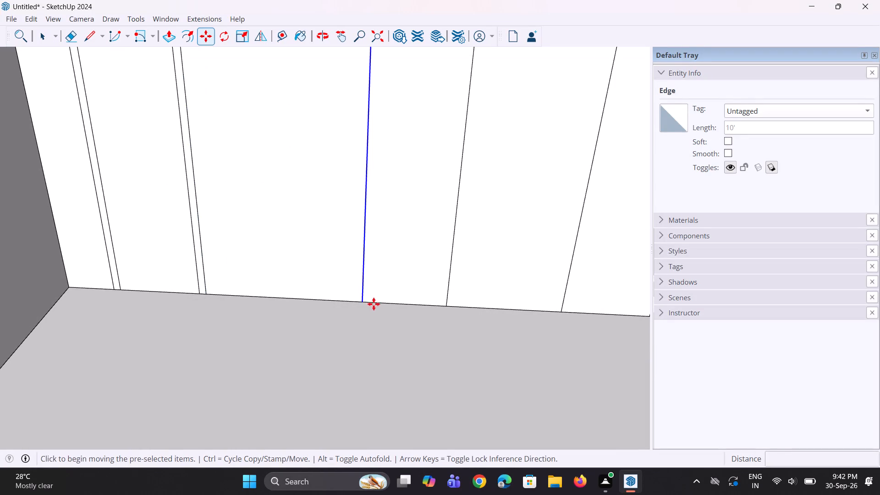
click(362, 302)
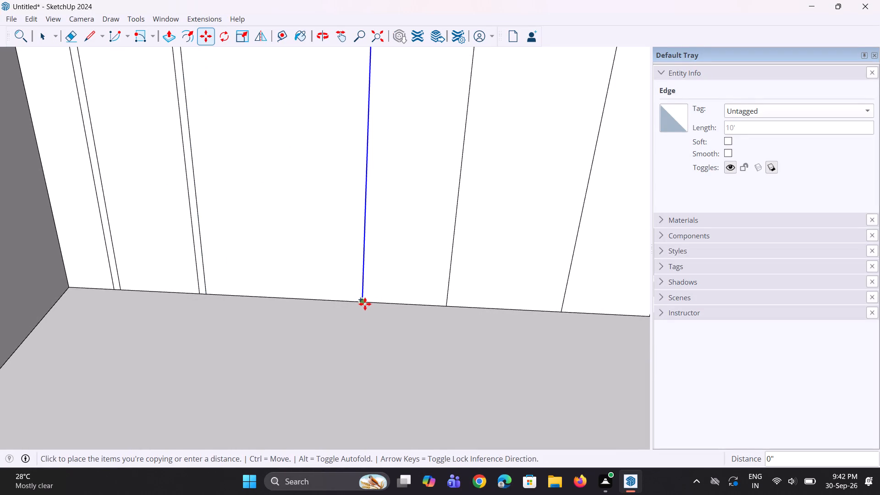
click(370, 302)
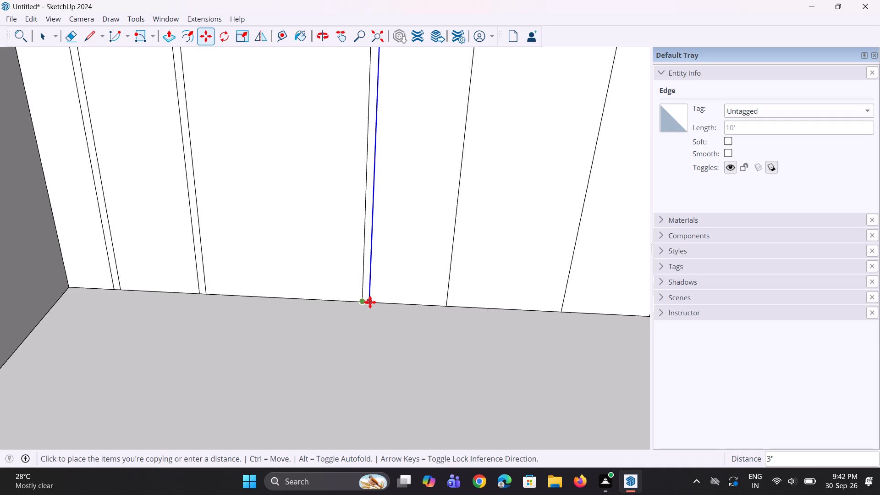
key(space)
Copy the vertical edge at the start of the 4' section 3" along the side wall toward the open front.
click(445, 304)
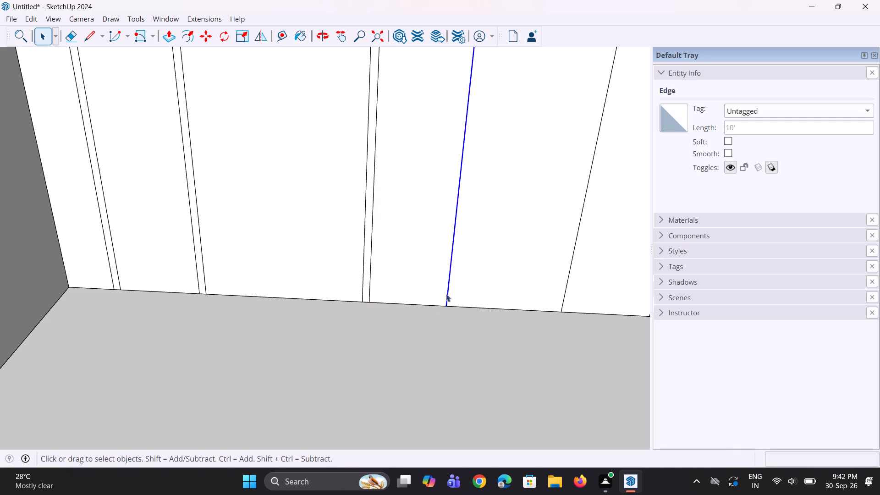
scroll(441, 287, down, 5)
key(m)
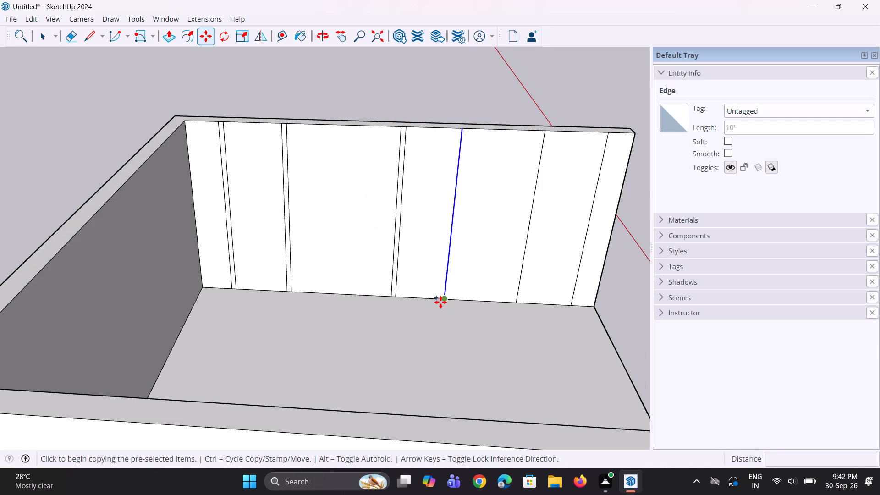
click(440, 302)
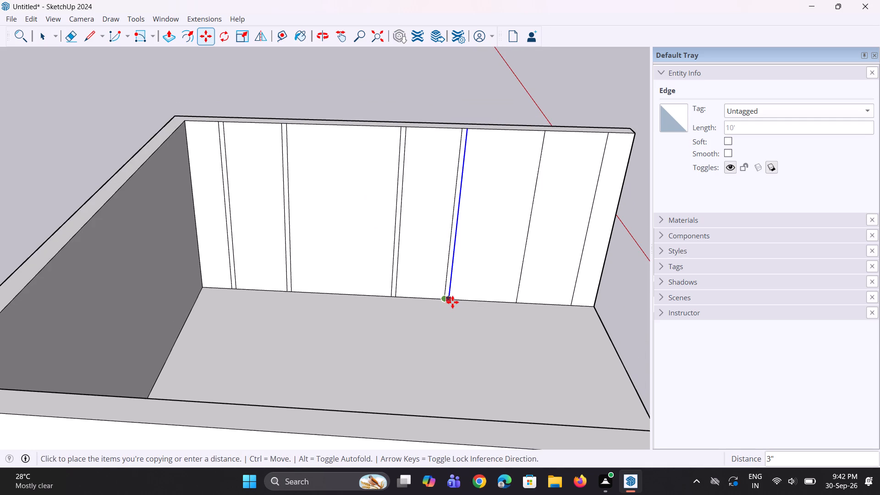
click(452, 302)
key(space)
key(space)
Copy the vertical edge at the end of the 4' section 3" along the side wall toward the open front.
scroll(368, 311, down, 5)
middle_drag(516, 325, 497, 305)
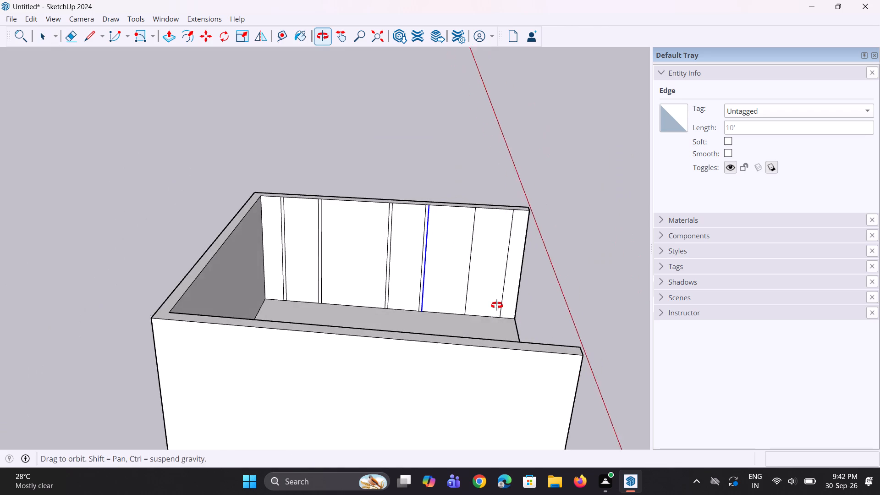
middle_drag(497, 305, 492, 313)
scroll(479, 309, up, 5)
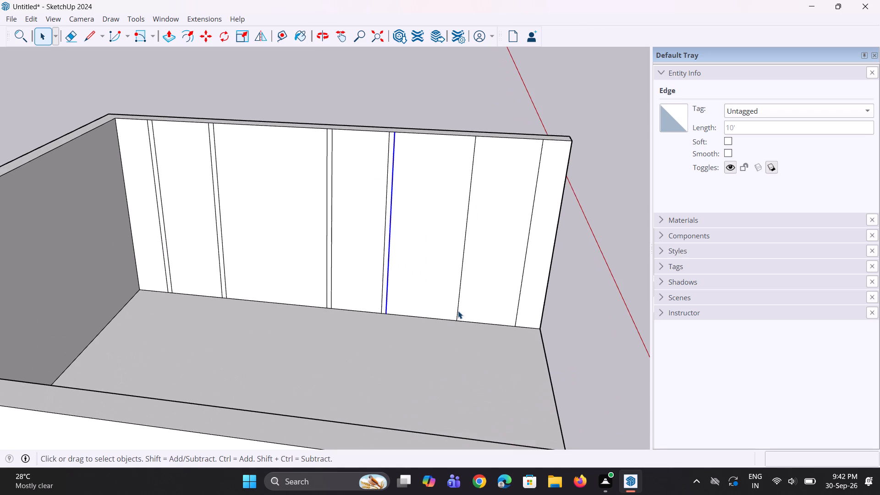
click(458, 312)
scroll(461, 330, up, 1)
key(m)
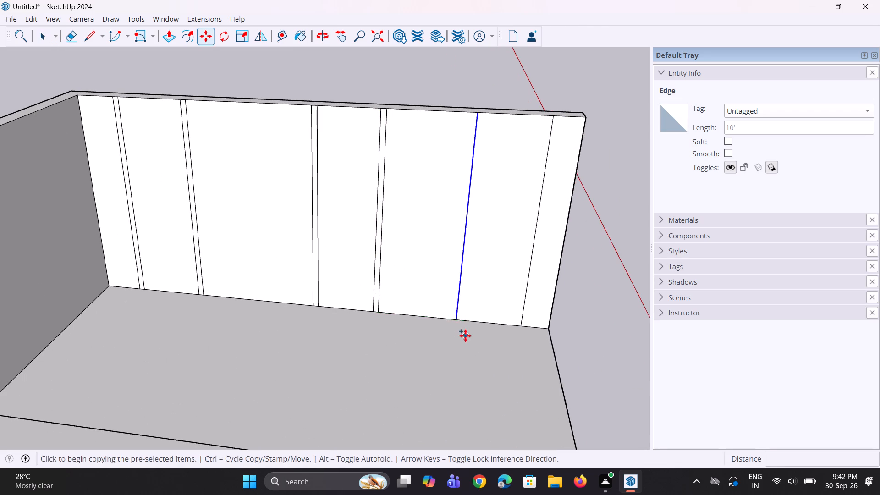
click(458, 319)
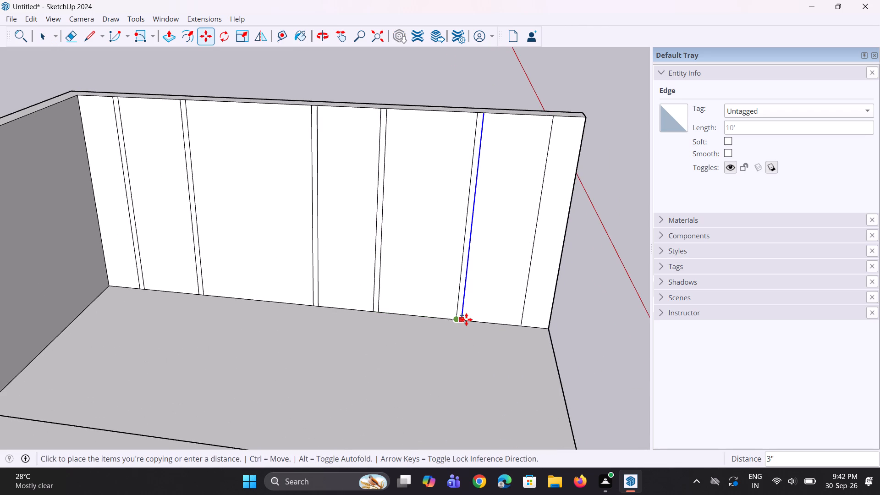
click(466, 319)
key(space)
Copy the last vertical edge, nearest the open end, slightly toward the open front to form a narrow strip like the others.
click(524, 313)
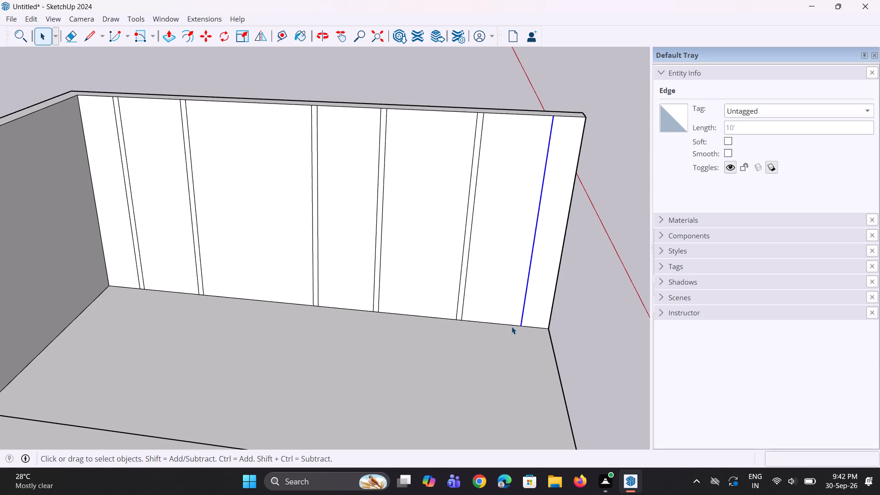
scroll(511, 326, up, 1)
key(m)
click(518, 326)
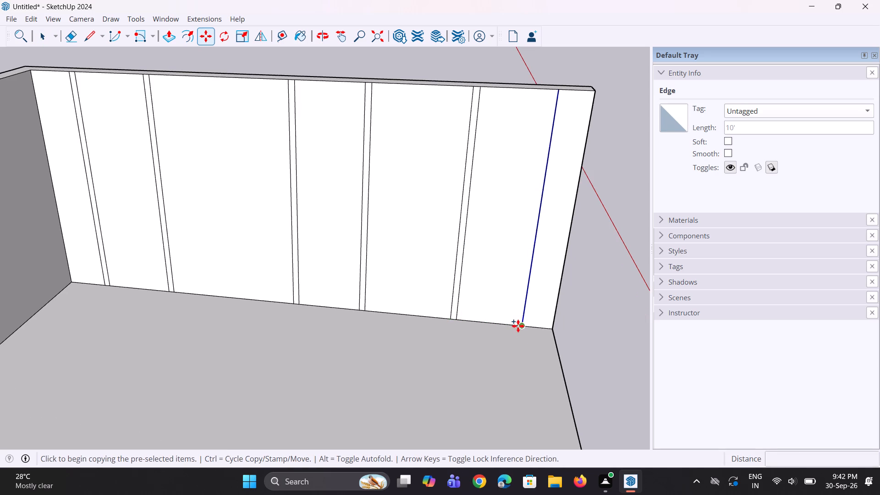
click(529, 327)
key(space)
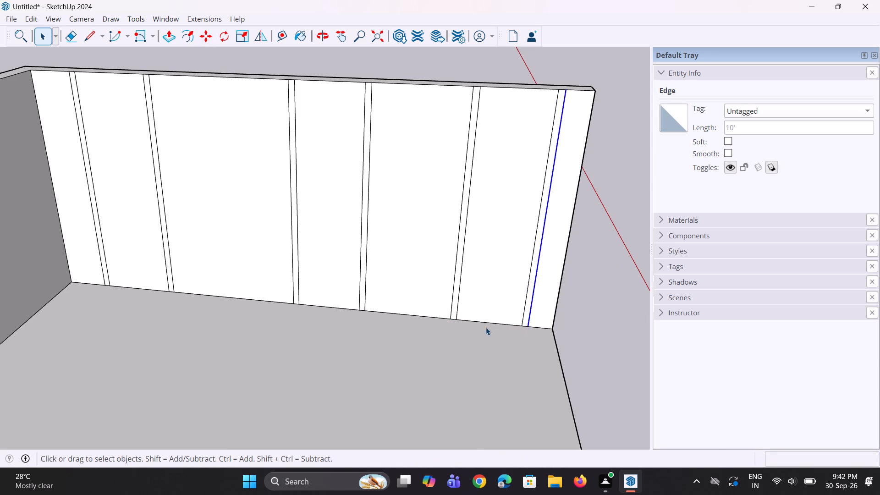
scroll(472, 326, down, 6)
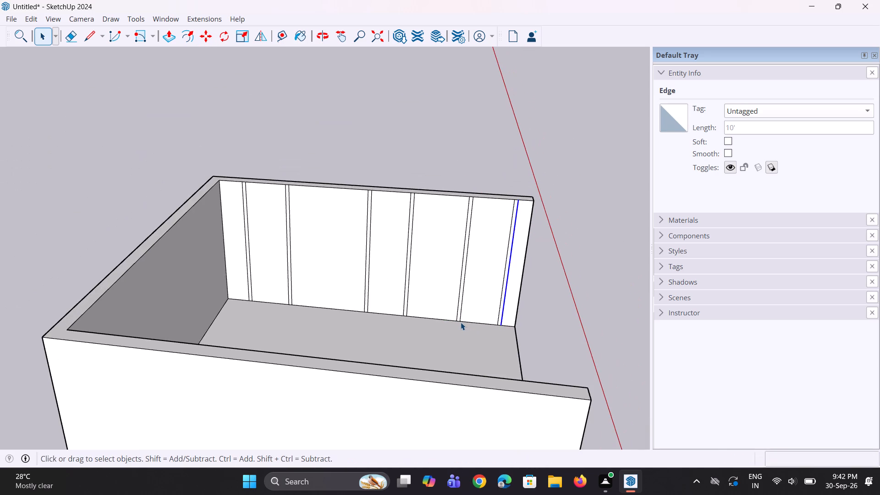
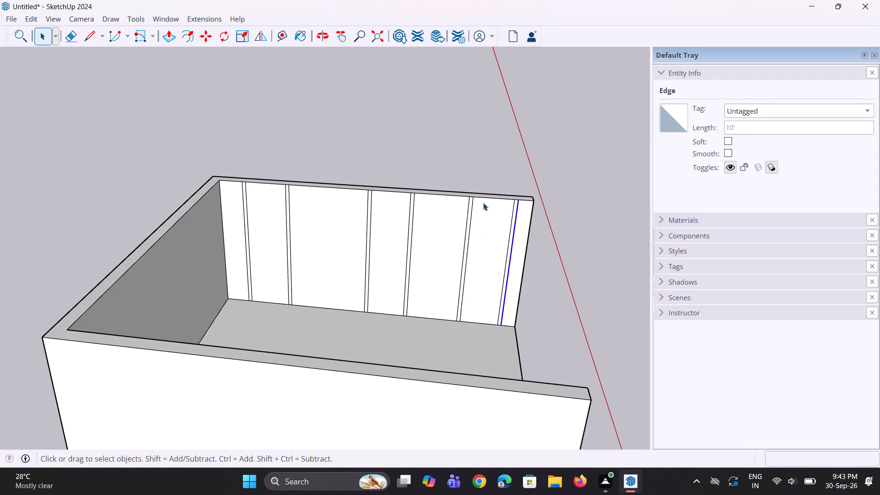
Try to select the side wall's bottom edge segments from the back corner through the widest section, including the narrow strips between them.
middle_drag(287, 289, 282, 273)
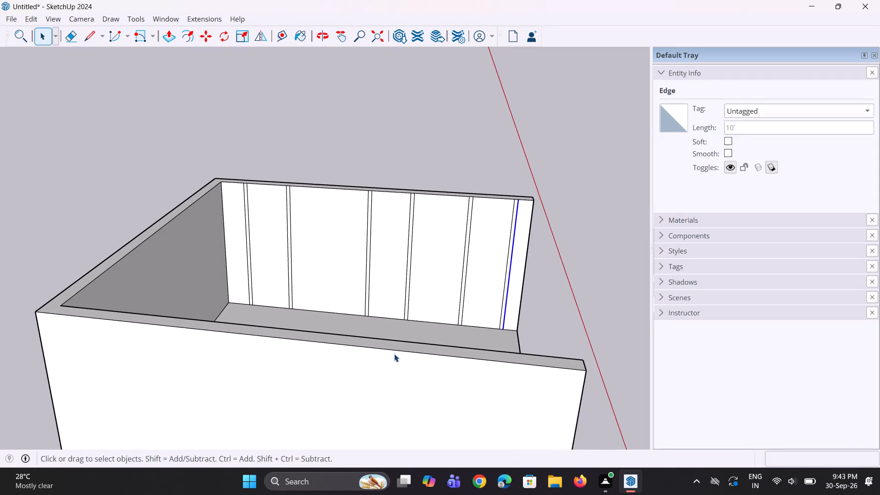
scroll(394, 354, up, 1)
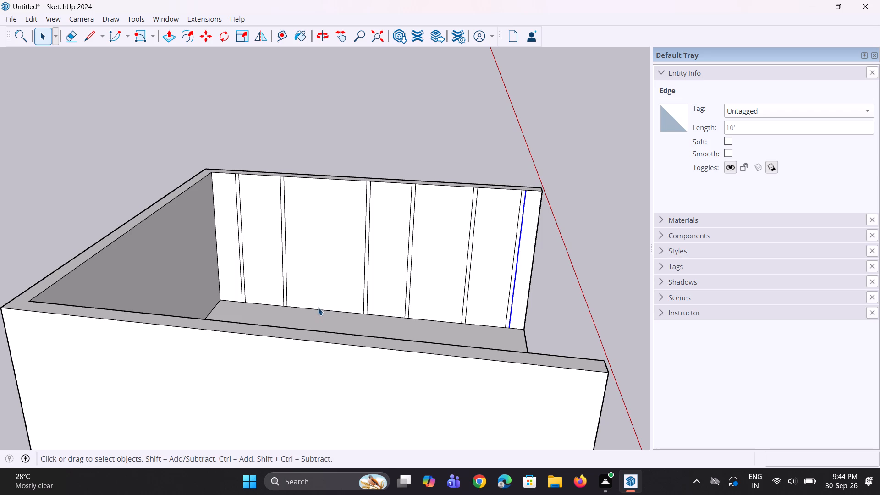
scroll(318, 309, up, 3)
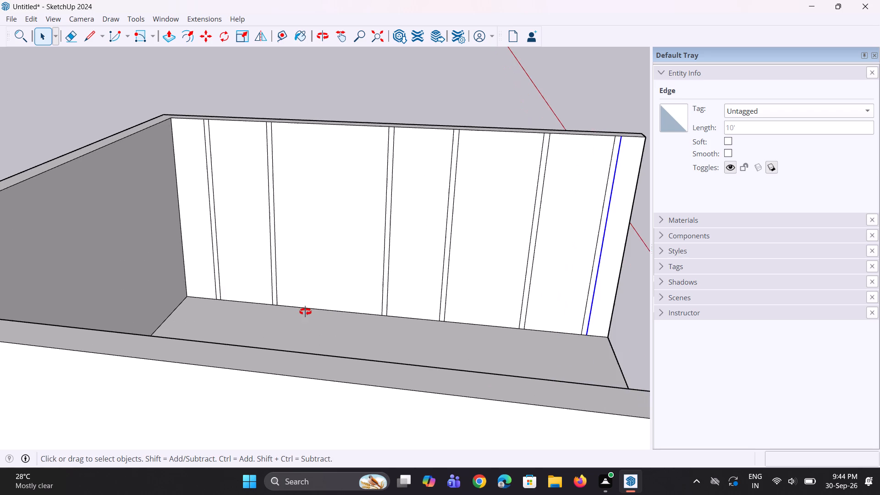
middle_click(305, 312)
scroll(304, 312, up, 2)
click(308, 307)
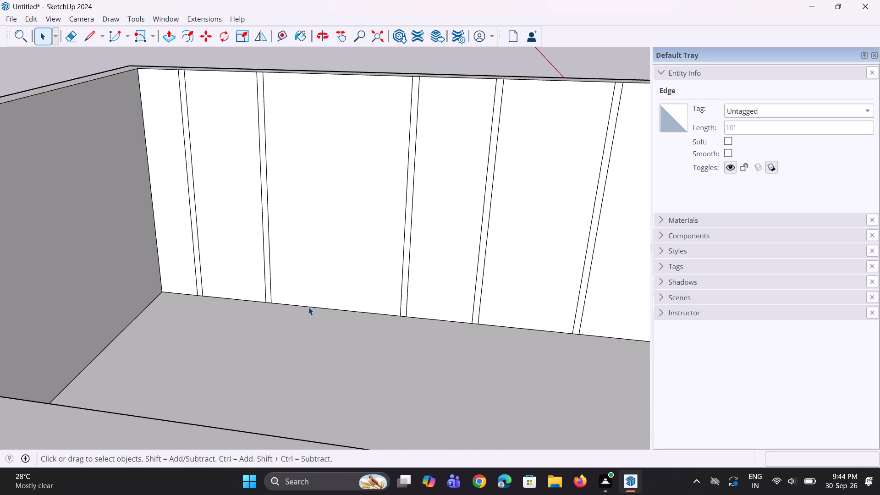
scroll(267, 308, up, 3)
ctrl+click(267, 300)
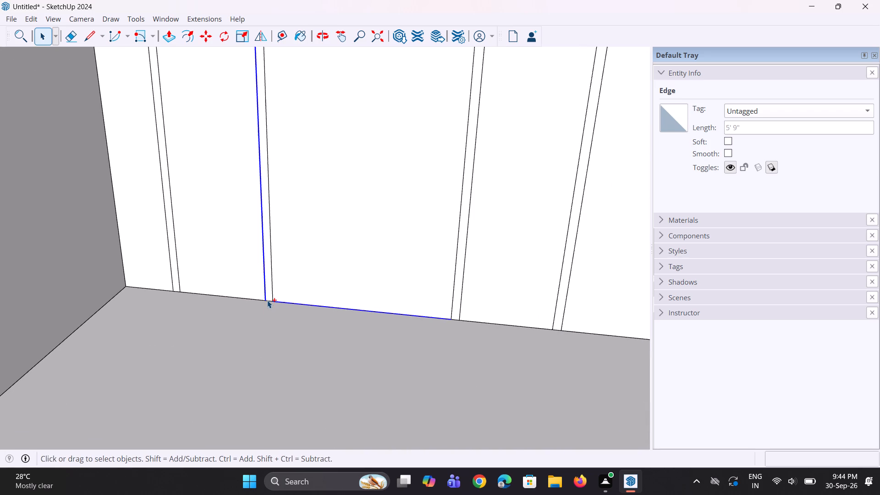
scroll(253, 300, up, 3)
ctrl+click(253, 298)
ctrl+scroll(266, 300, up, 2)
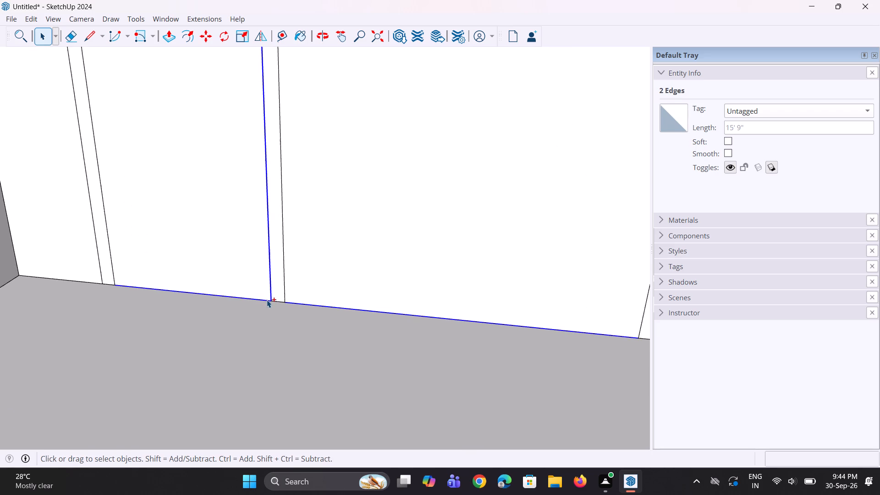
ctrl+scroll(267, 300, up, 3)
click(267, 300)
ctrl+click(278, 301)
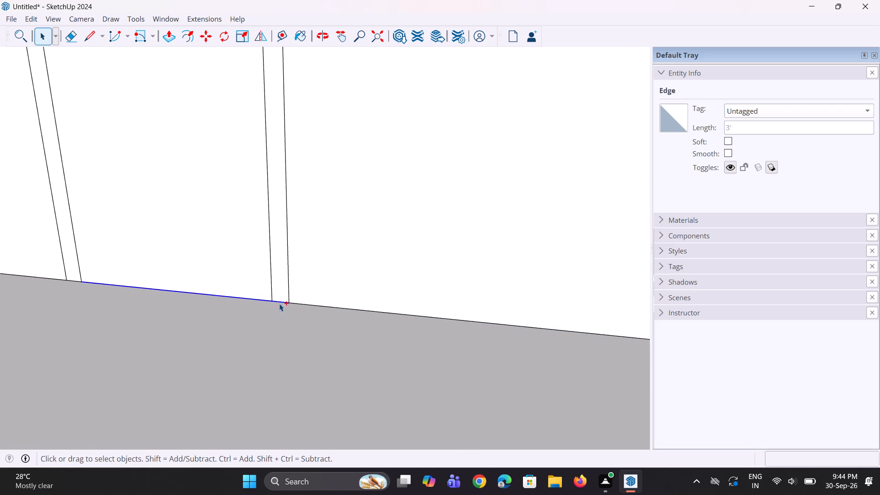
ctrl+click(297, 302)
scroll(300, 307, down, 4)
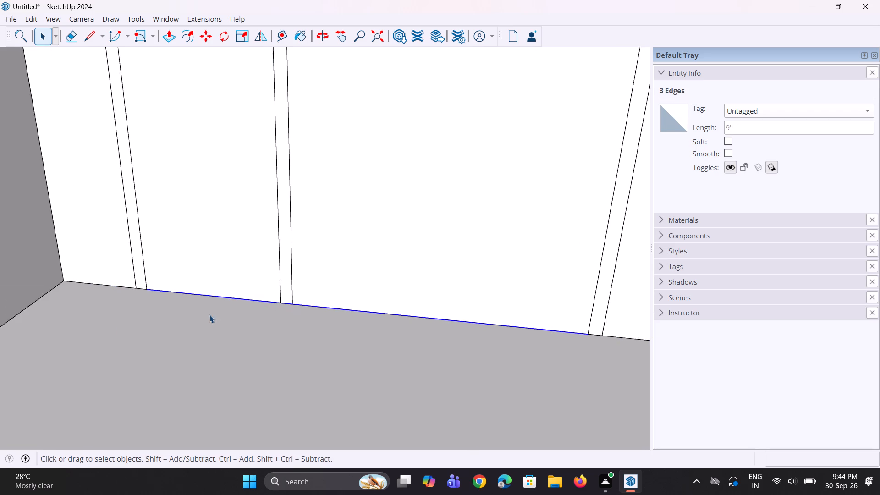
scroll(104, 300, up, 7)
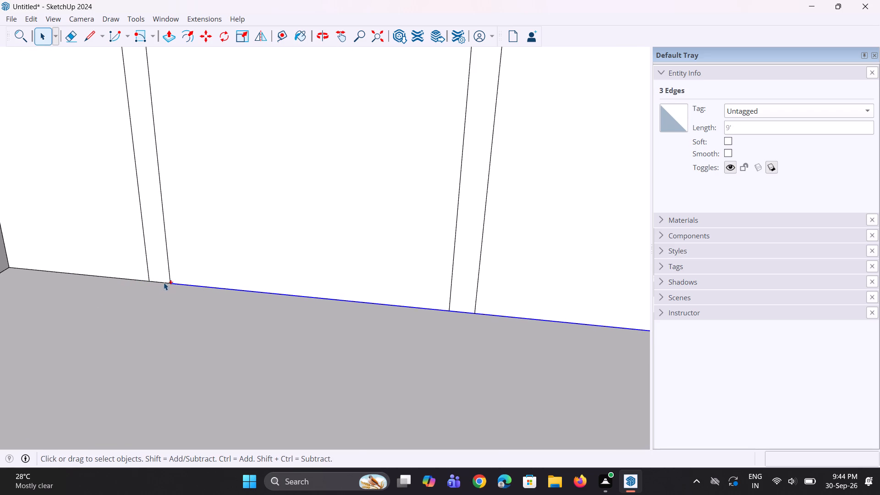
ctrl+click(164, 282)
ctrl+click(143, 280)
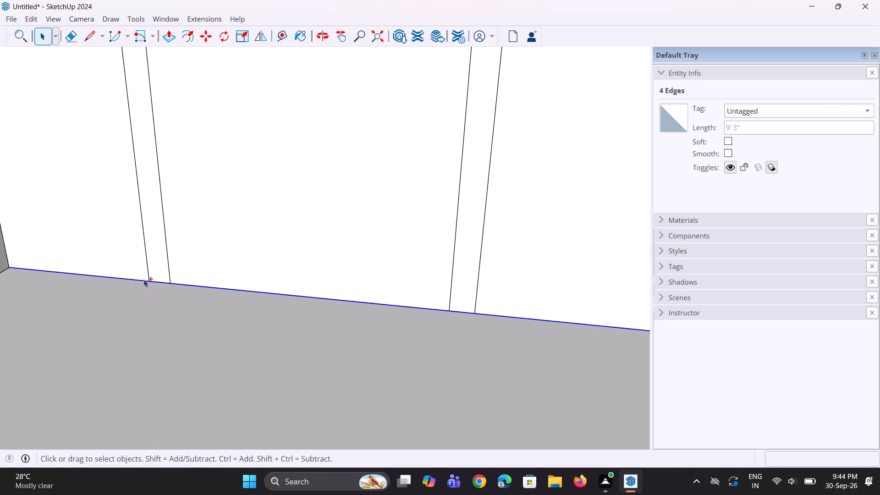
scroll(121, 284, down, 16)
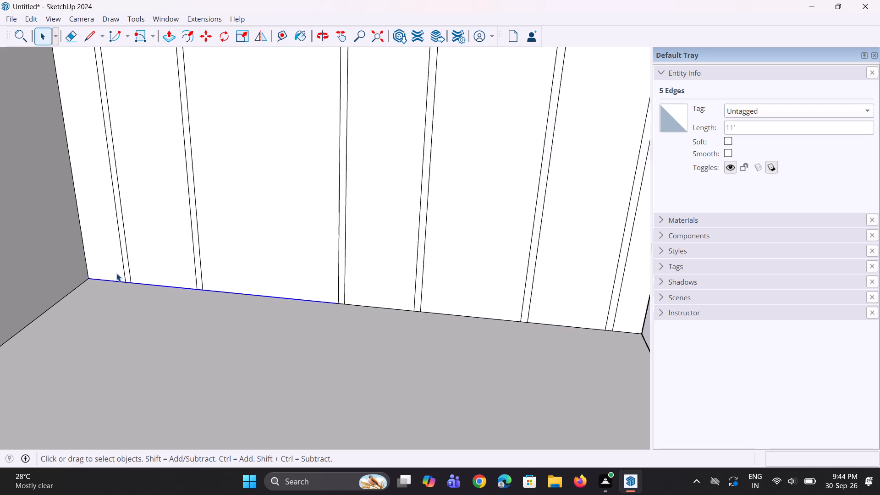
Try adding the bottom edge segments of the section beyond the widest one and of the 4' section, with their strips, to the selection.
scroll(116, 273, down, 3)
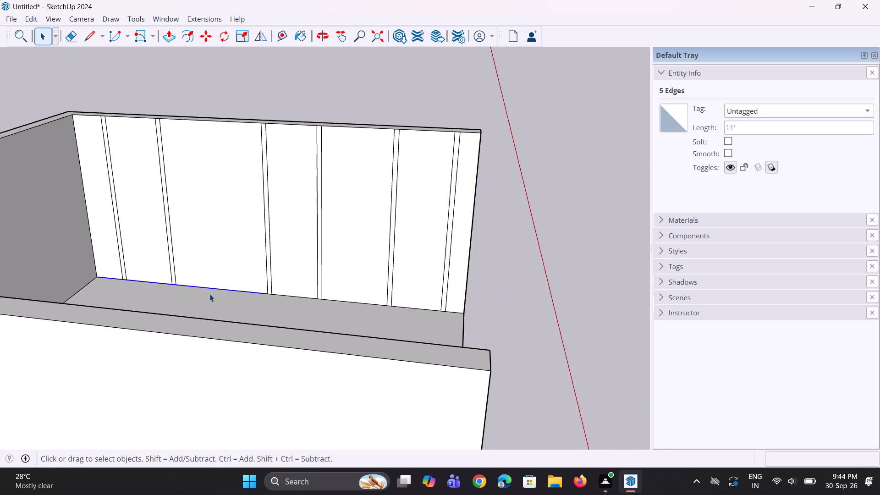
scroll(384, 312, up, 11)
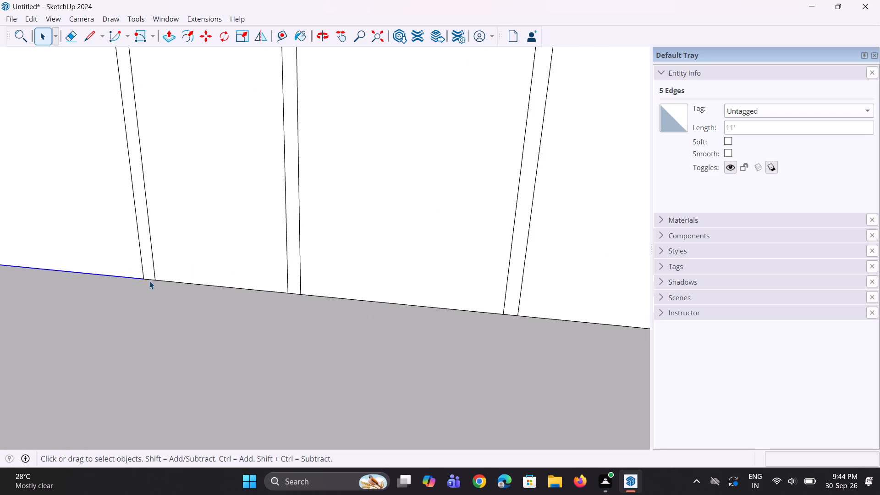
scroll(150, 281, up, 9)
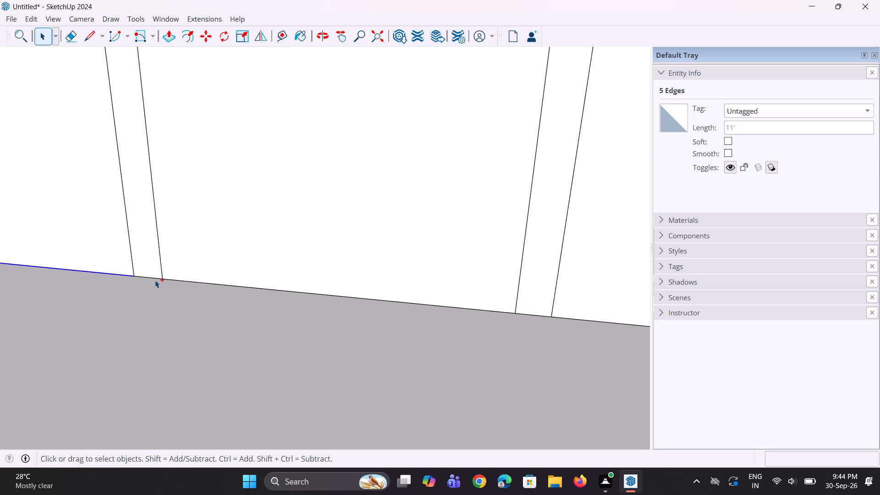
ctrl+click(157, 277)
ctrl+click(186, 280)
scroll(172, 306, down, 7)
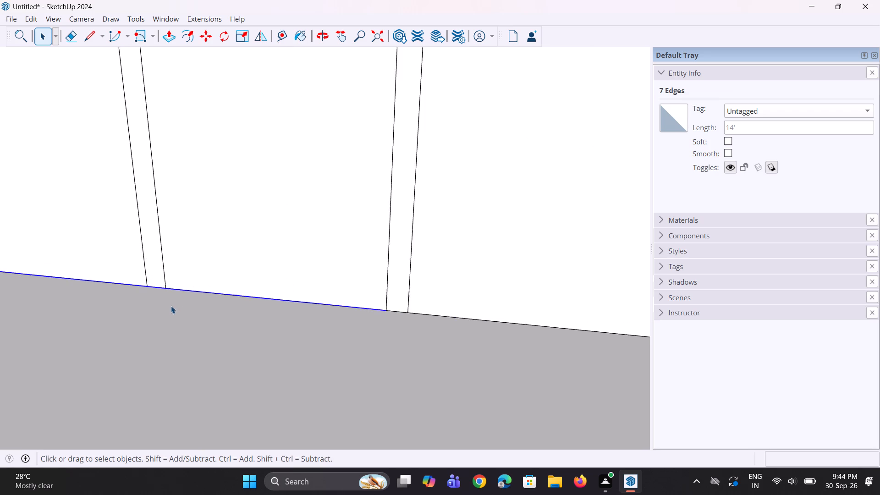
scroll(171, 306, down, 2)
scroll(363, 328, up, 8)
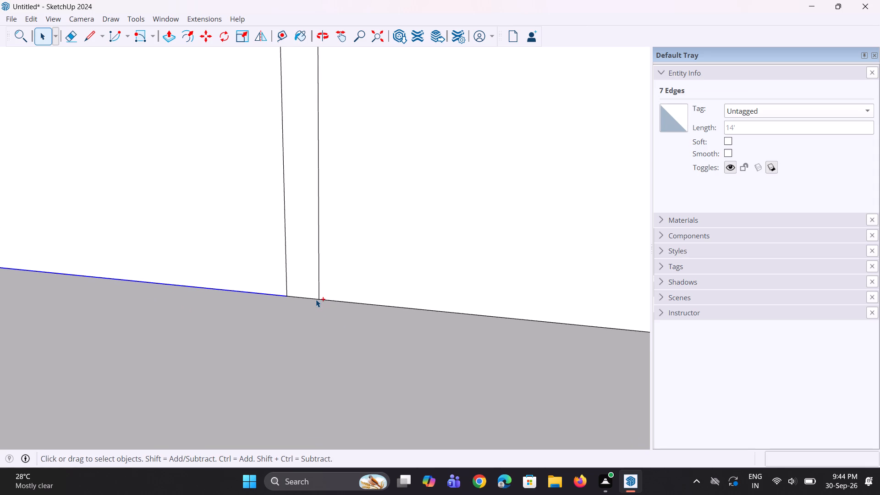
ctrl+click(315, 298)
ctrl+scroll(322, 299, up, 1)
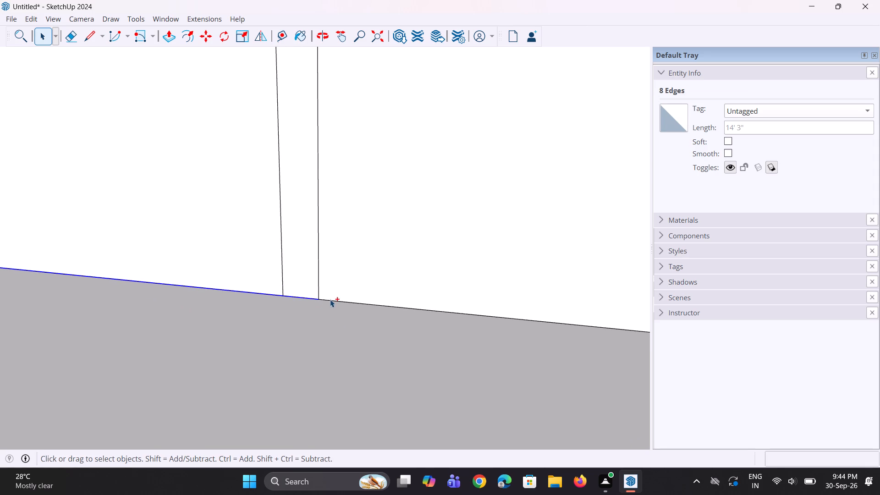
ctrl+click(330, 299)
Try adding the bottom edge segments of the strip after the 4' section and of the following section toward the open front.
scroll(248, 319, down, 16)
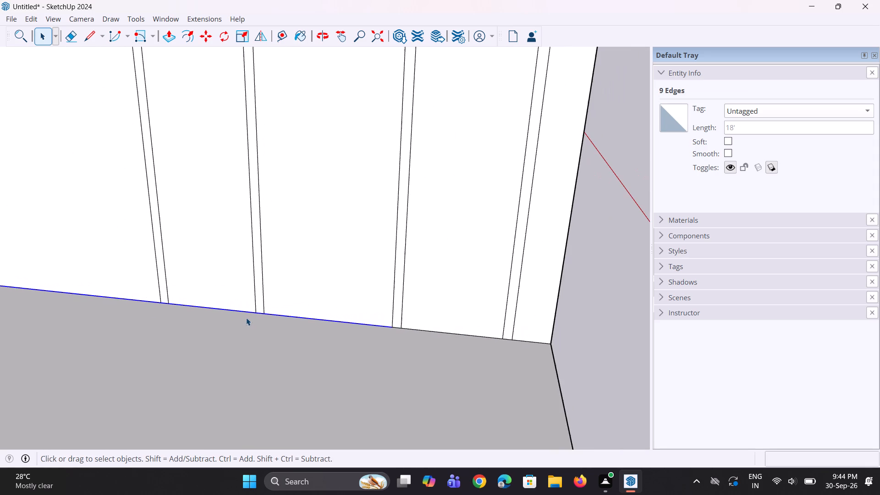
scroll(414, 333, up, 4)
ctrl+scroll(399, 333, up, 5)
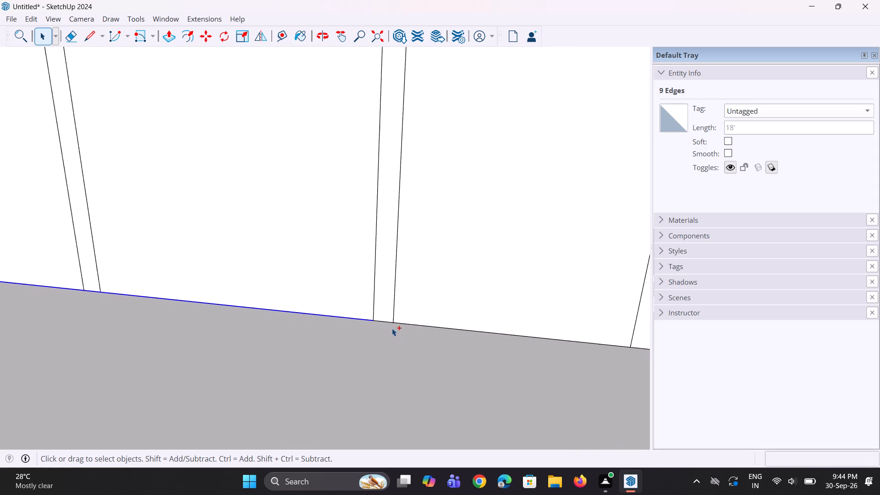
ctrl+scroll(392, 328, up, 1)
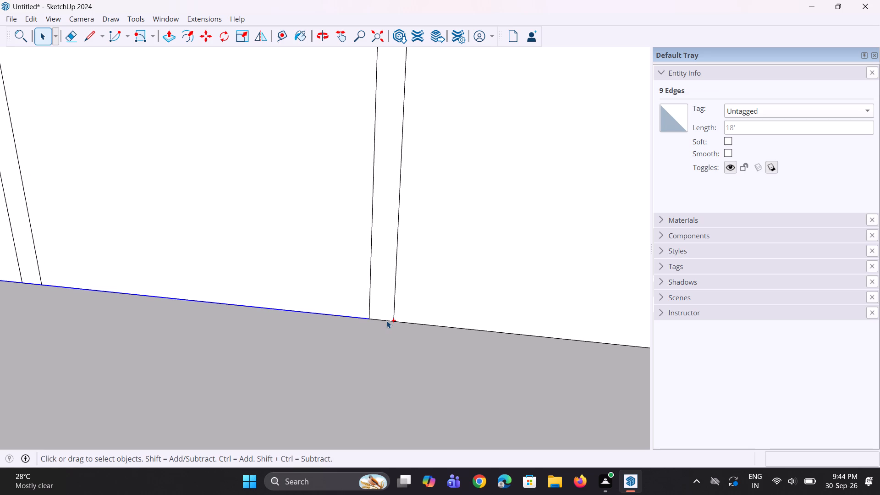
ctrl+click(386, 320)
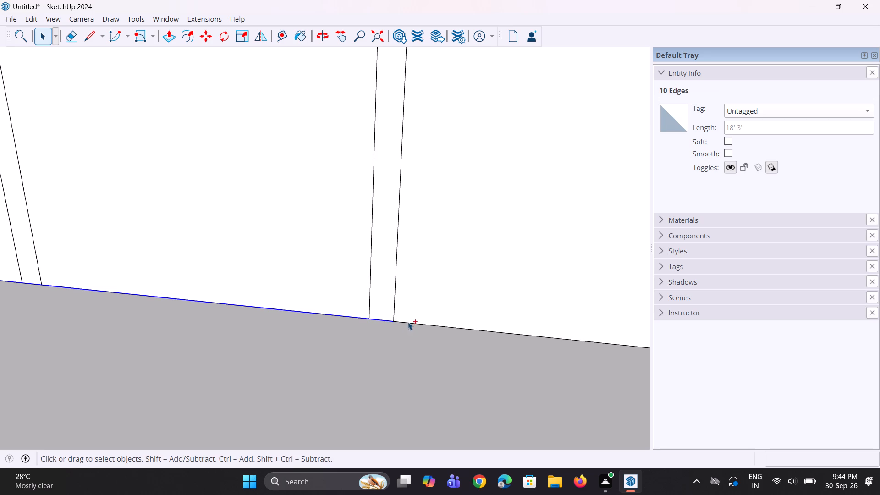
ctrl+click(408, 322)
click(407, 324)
Select the side wall's bottom edge segments from the open end, across the last strip and the section next to it.
scroll(291, 351, down, 11)
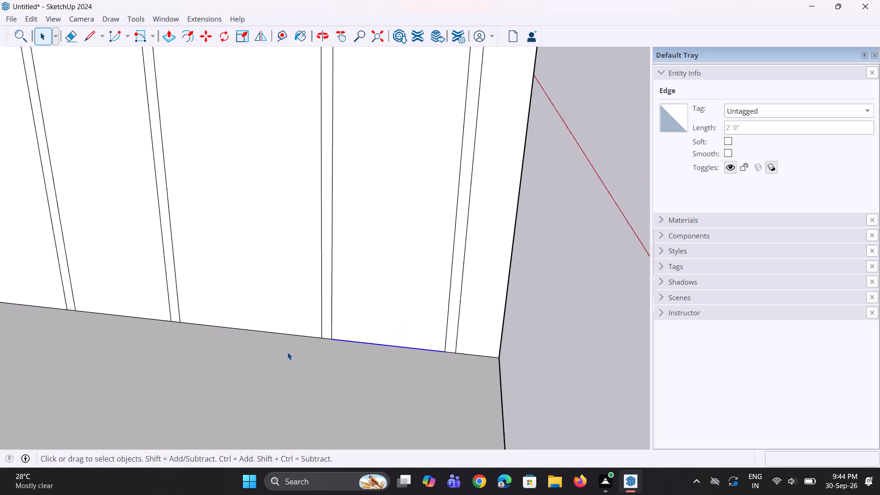
scroll(287, 352, down, 1)
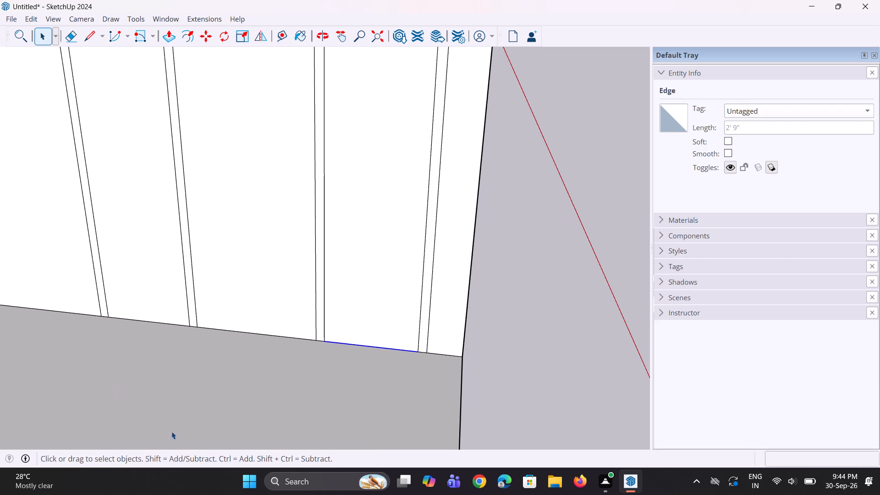
scroll(501, 327, up, 1)
scroll(445, 353, up, 8)
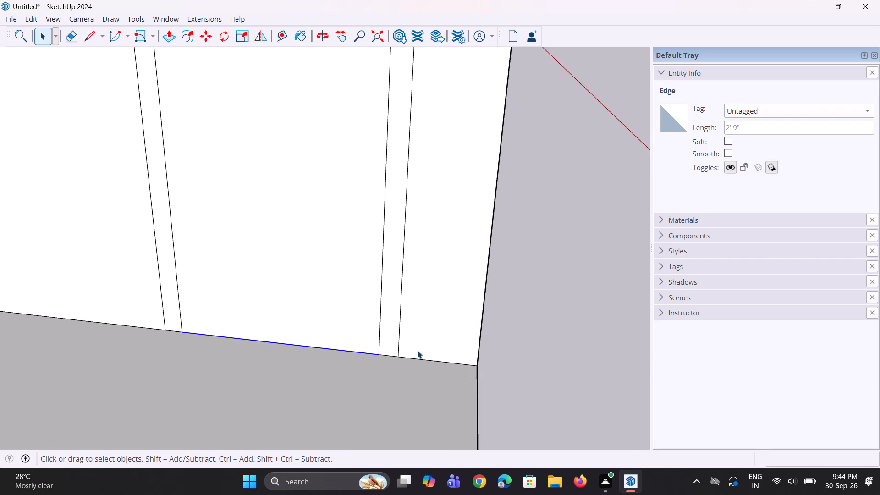
ctrl+click(393, 355)
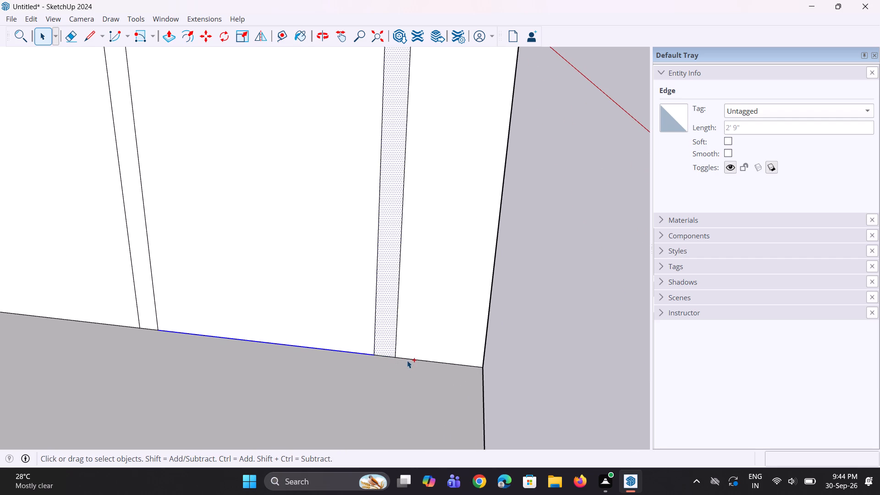
click(411, 359)
scroll(403, 359, up, 4)
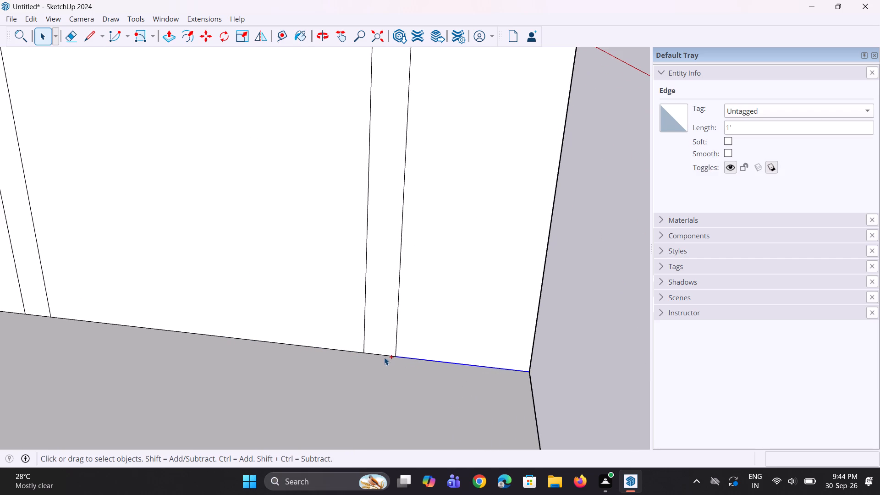
ctrl+click(384, 354)
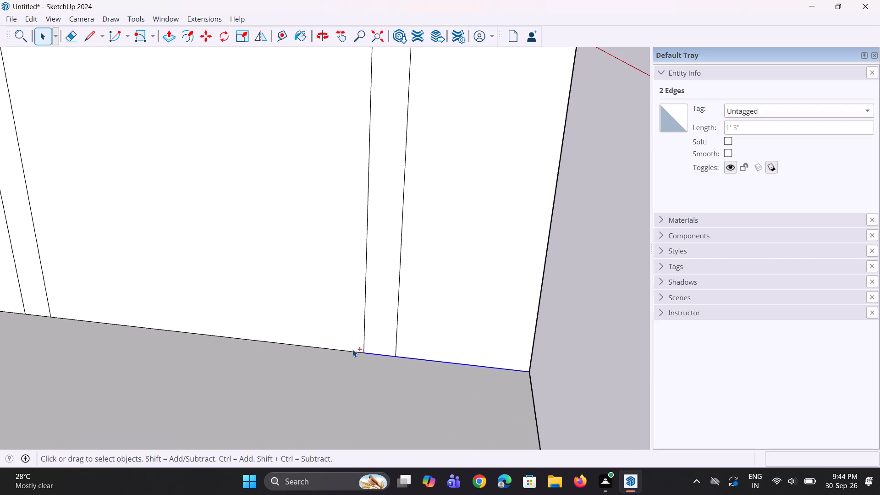
ctrl+click(353, 352)
Add the bottom edges of the next two strips and next two sections, up to the strip beside the widest section, to the selection.
scroll(422, 396, down, 7)
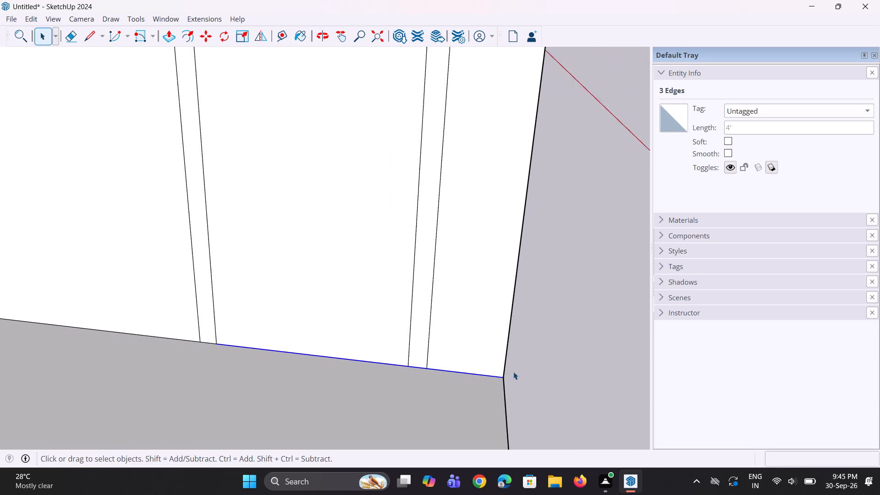
scroll(513, 372, down, 1)
scroll(238, 366, up, 11)
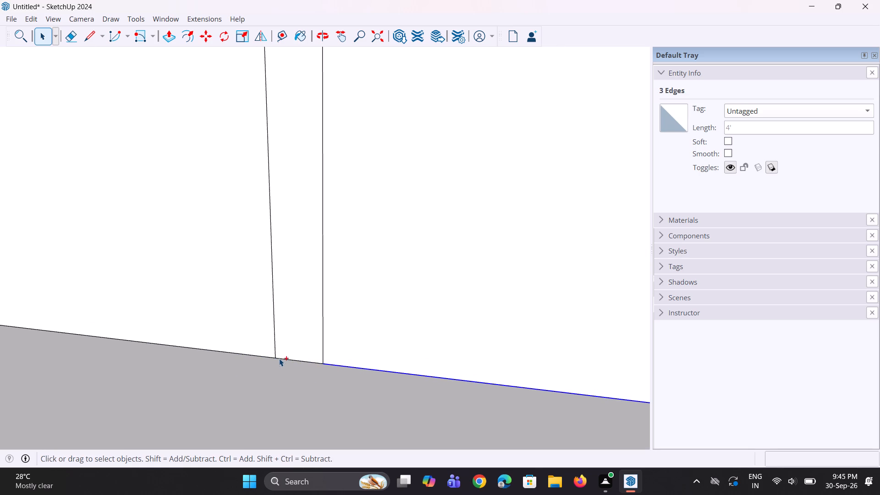
ctrl+click(280, 358)
ctrl+click(272, 356)
scroll(309, 389, down, 3)
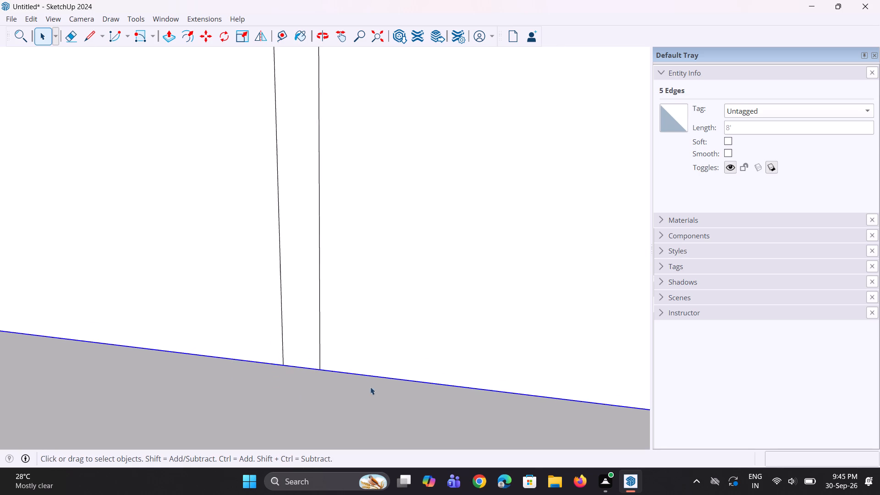
scroll(370, 387, down, 14)
scroll(208, 358, up, 10)
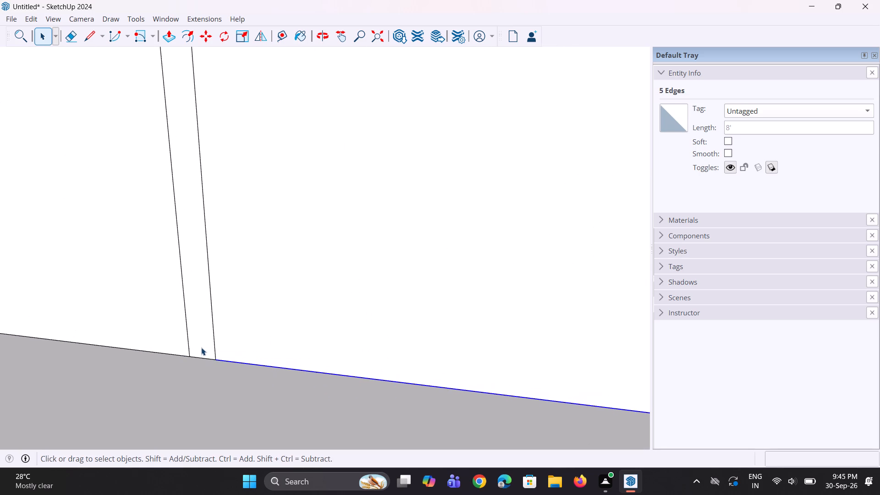
ctrl+click(201, 358)
ctrl+scroll(148, 350, up, 2)
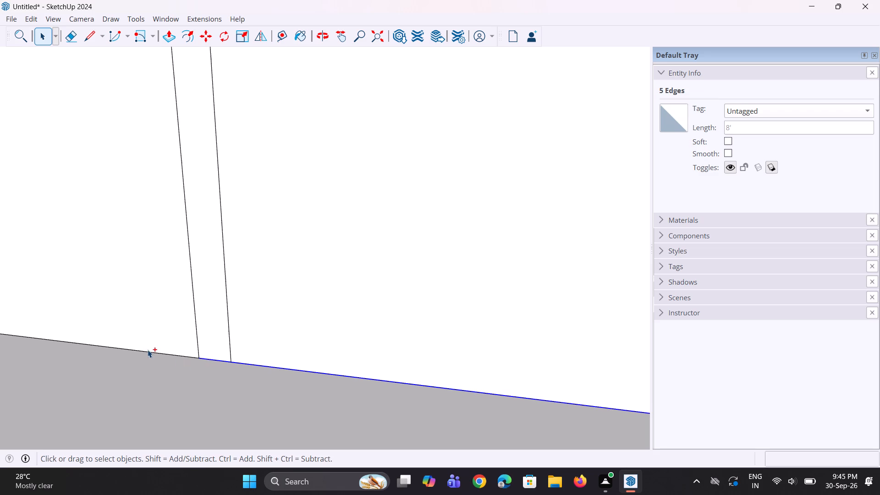
ctrl+click(150, 353)
Add the bottom edges of the strip beside the widest section and of the widest section itself to the selection.
scroll(213, 372, down, 5)
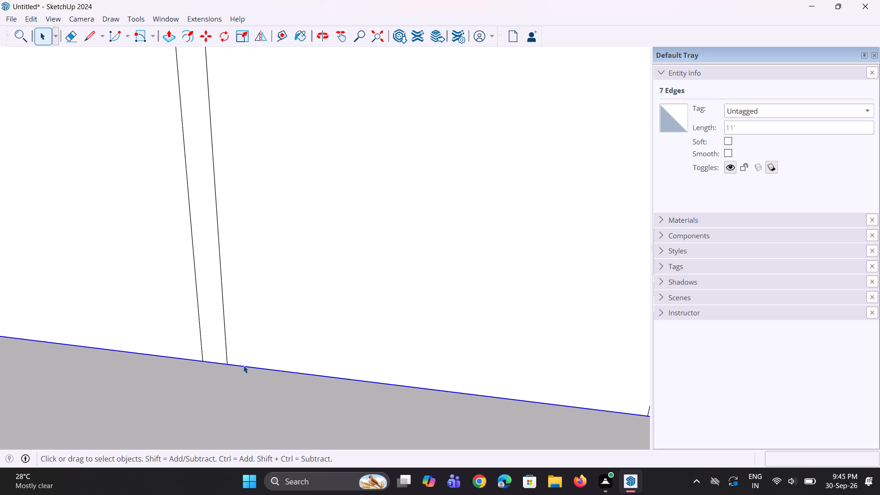
scroll(243, 365, down, 8)
scroll(90, 358, up, 10)
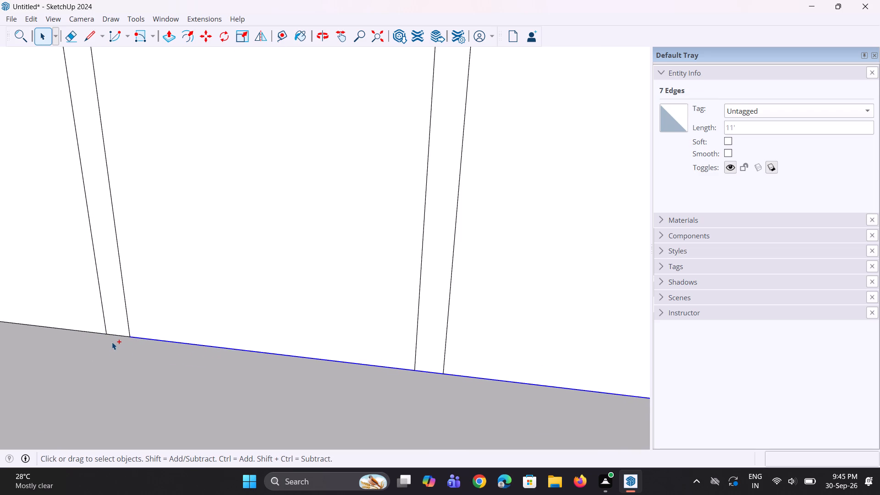
ctrl+click(120, 335)
scroll(164, 387, down, 4)
scroll(130, 364, up, 6)
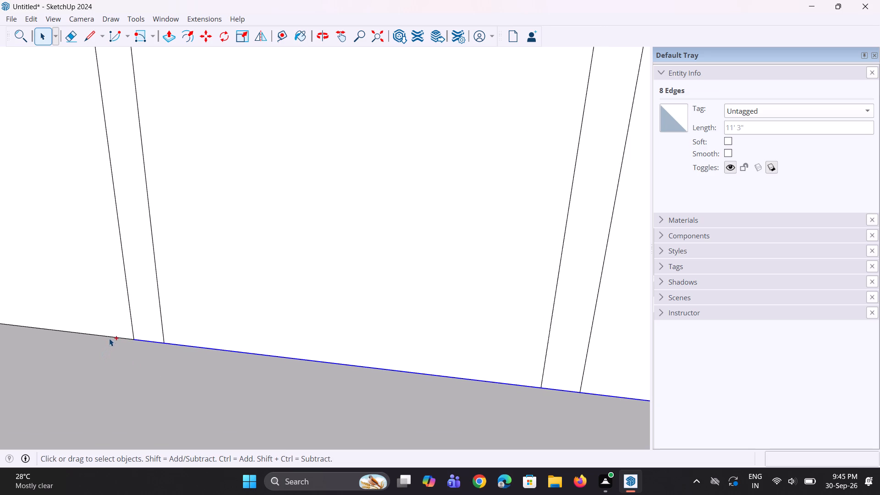
ctrl+click(110, 337)
Add the bottom edges of the section beyond the widest one and of the narrow strip between them to the selection.
scroll(157, 379, down, 10)
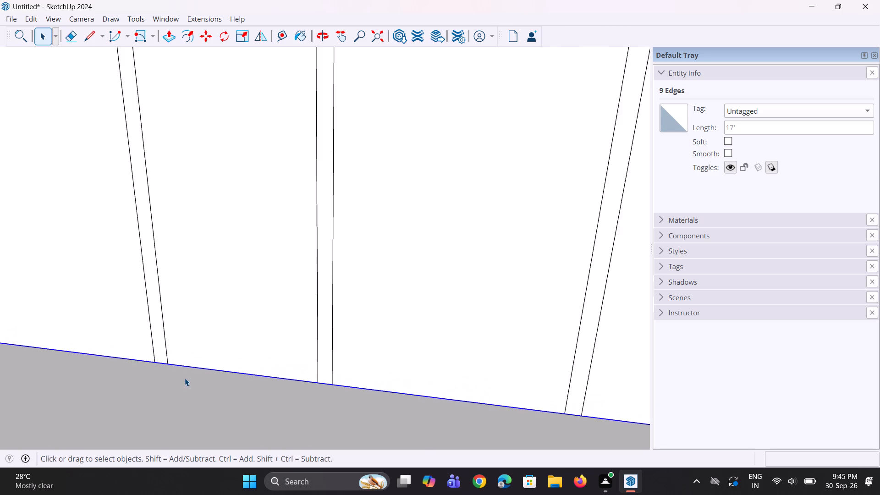
scroll(185, 378, down, 12)
scroll(31, 363, up, 1)
scroll(31, 363, down, 3)
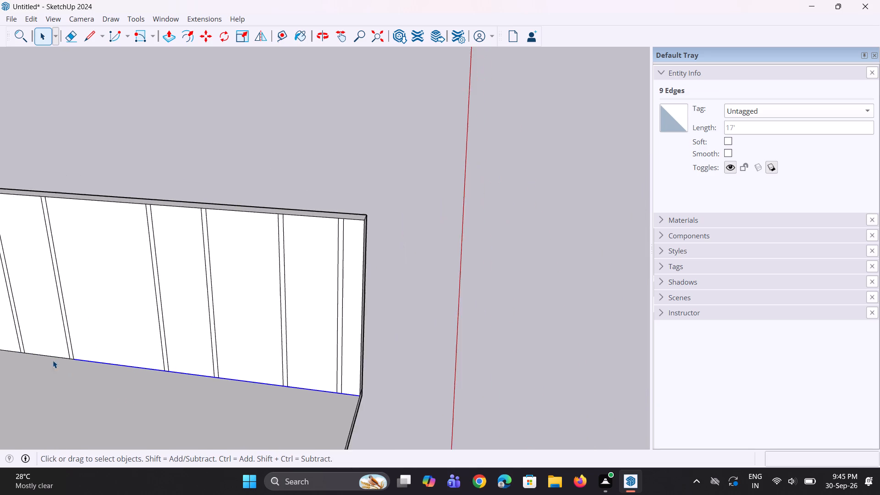
scroll(53, 360, down, 6)
scroll(12, 362, up, 16)
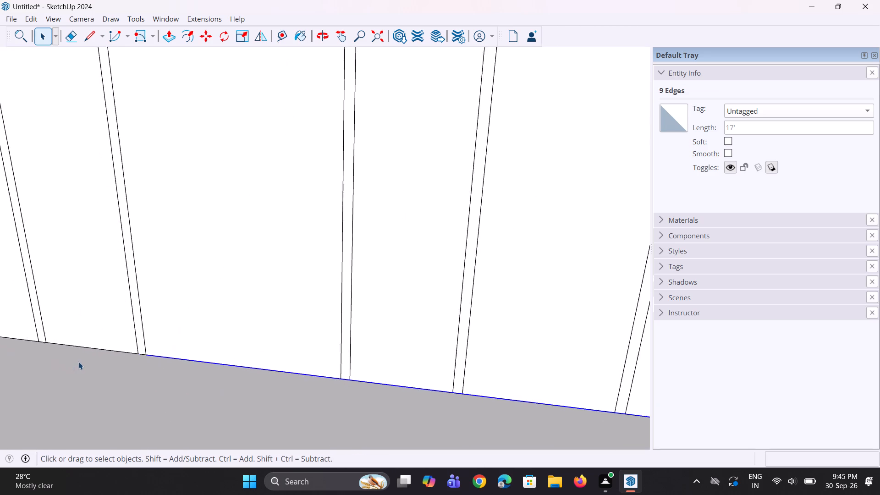
scroll(78, 362, up, 2)
ctrl+click(98, 342)
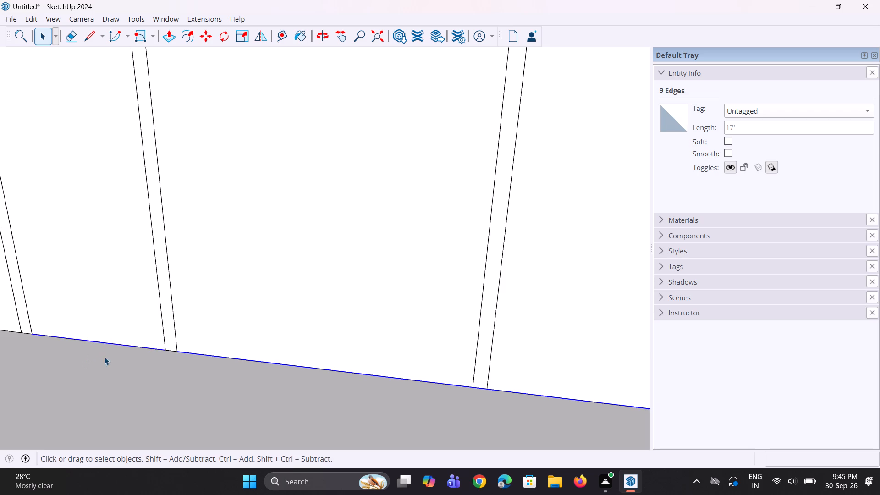
scroll(49, 353, up, 3)
scroll(69, 352, down, 4)
scroll(162, 363, up, 6)
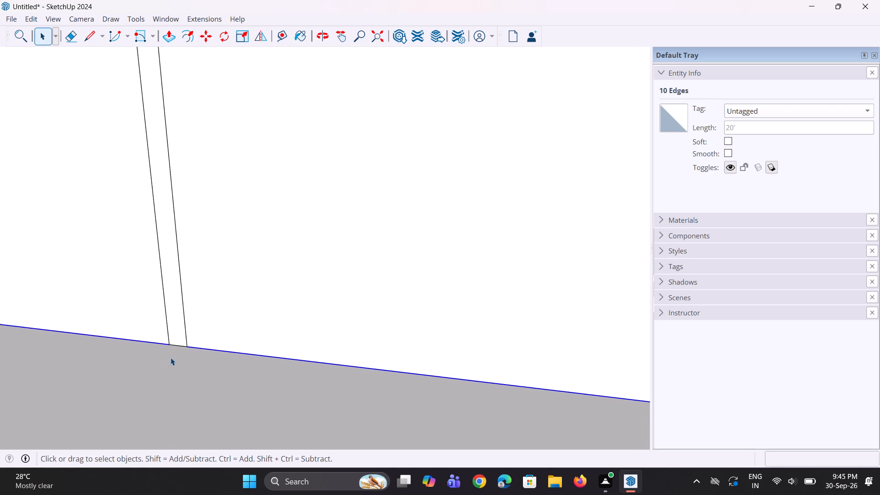
ctrl+click(181, 344)
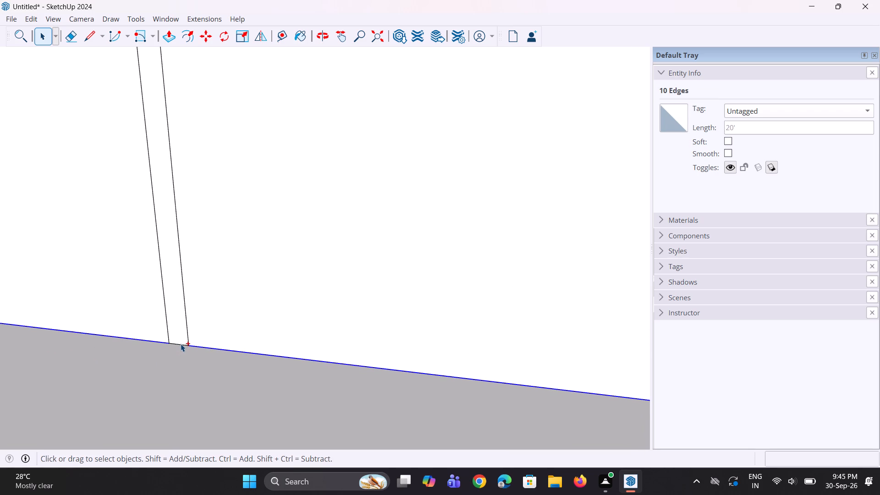
Complete the selection with the bottom edges of the back-corner section and its adjoining narrow strip.
scroll(217, 371, down, 8)
scroll(0, 319, up, 5)
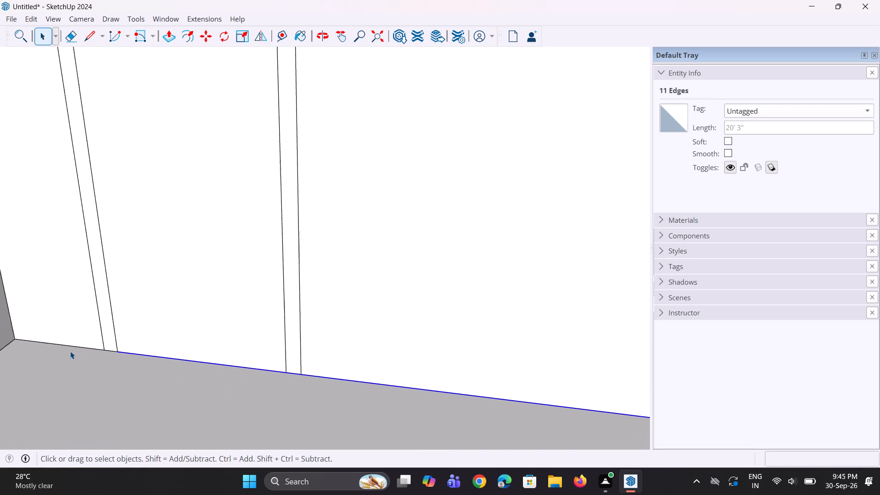
scroll(70, 351, up, 5)
ctrl+click(82, 344)
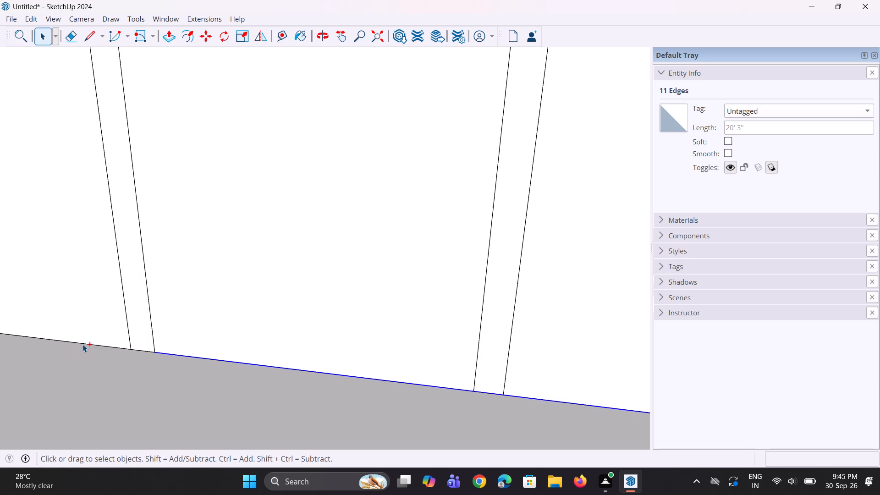
ctrl+scroll(135, 356, up, 2)
ctrl+click(138, 348)
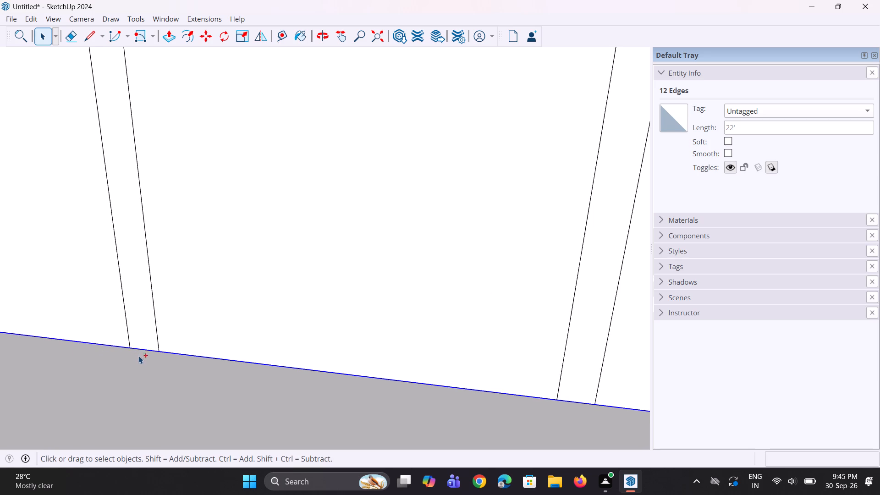
Copy the selected bottom edges 4" straight up the side wall from the back corner.
scroll(157, 386, down, 11)
key(m)
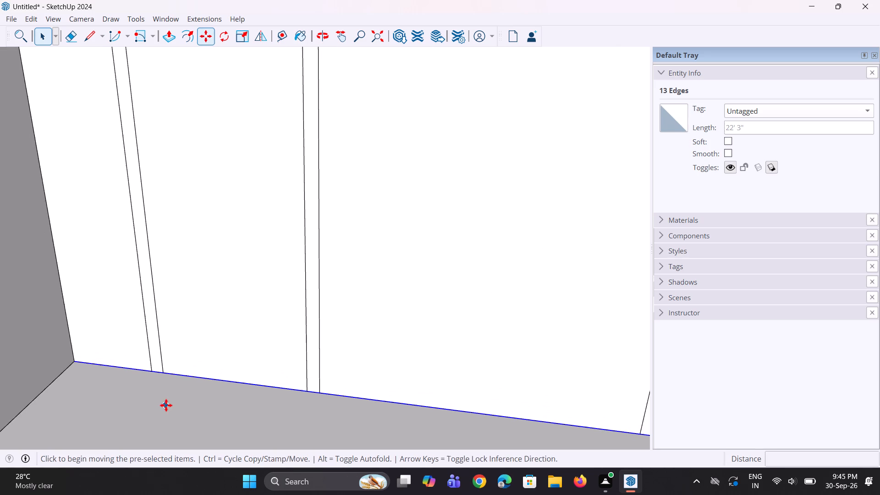
click(76, 360)
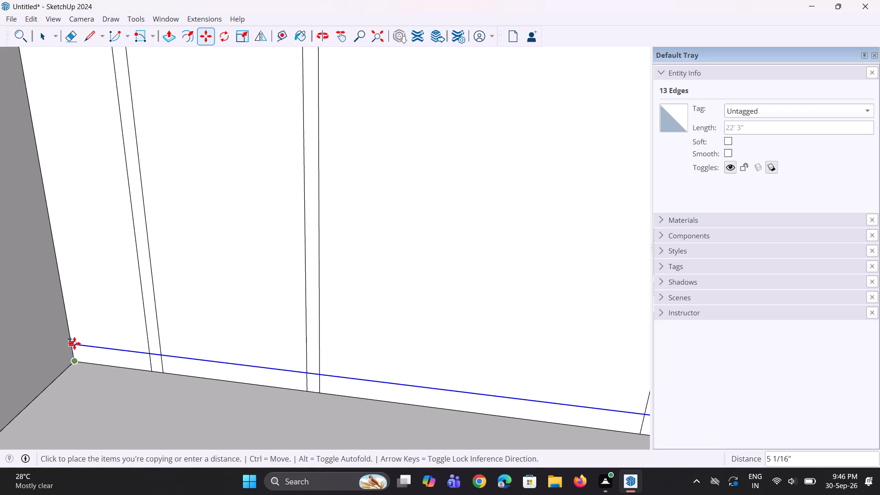
text(4")
key(Return)
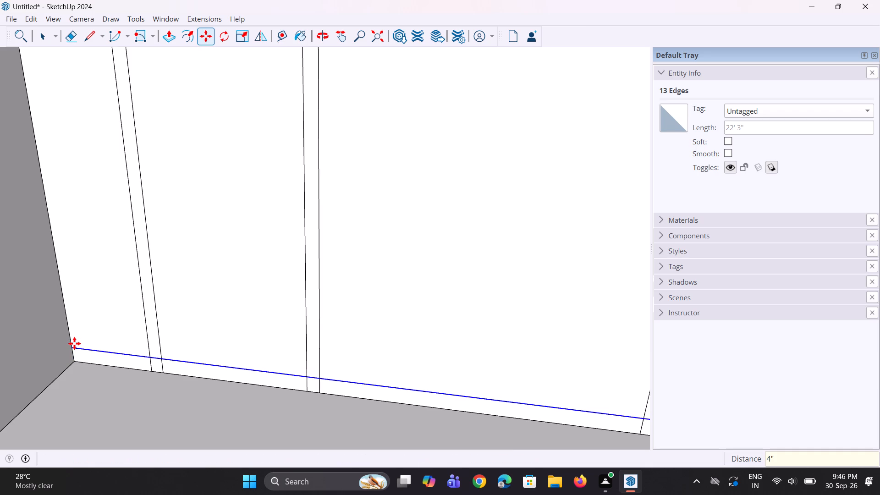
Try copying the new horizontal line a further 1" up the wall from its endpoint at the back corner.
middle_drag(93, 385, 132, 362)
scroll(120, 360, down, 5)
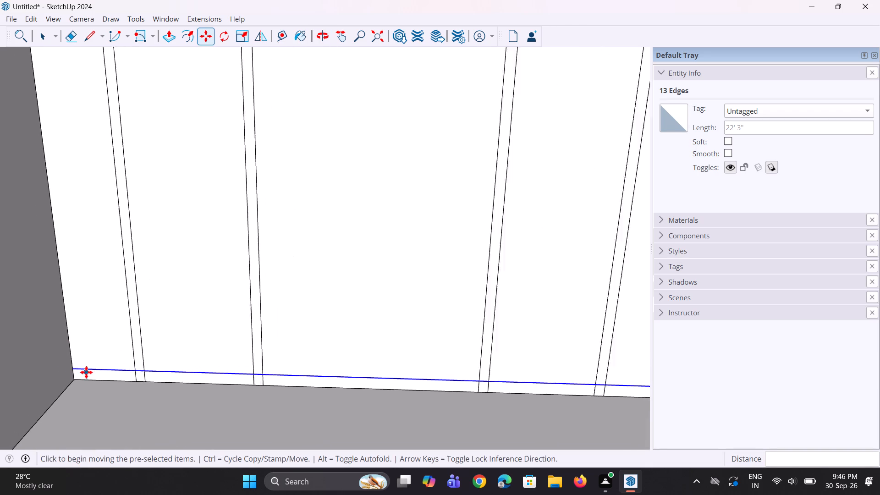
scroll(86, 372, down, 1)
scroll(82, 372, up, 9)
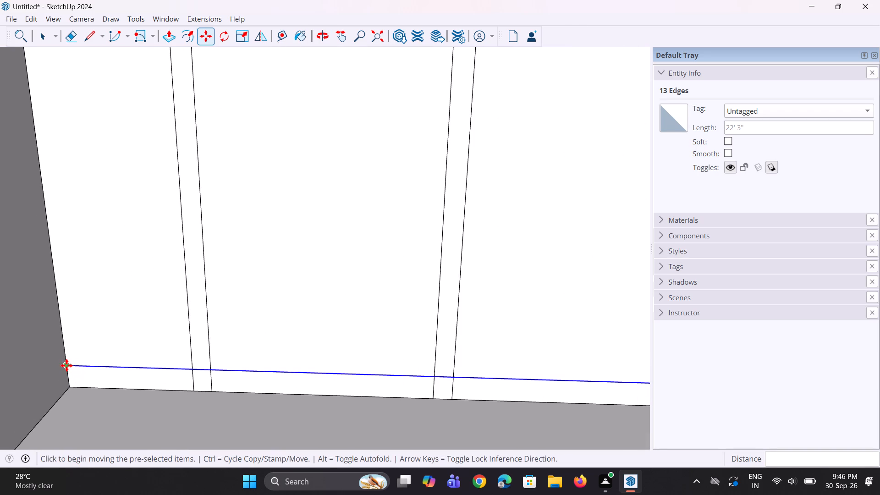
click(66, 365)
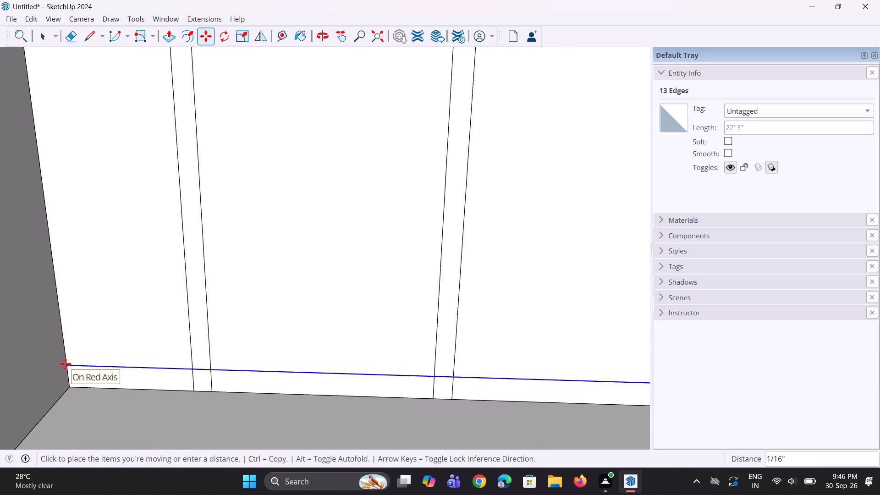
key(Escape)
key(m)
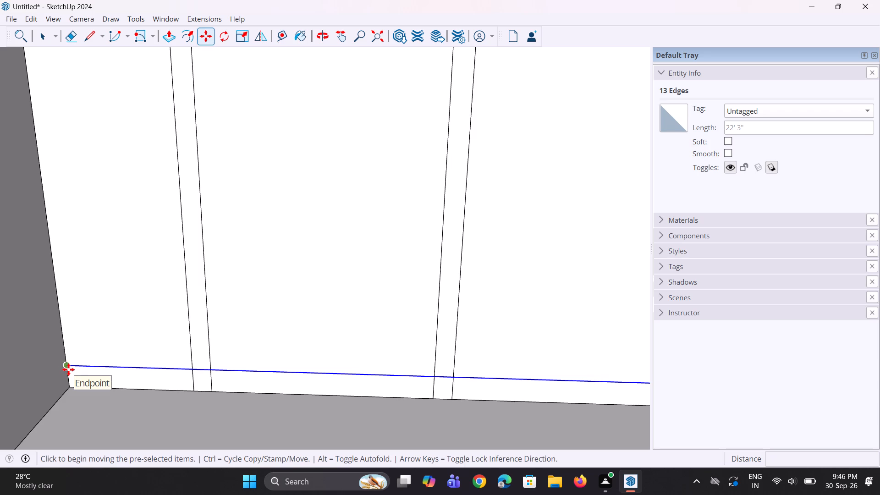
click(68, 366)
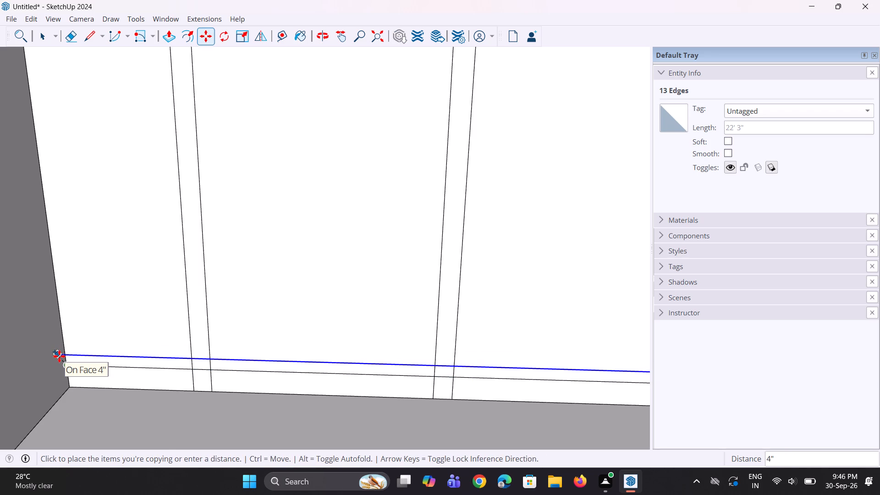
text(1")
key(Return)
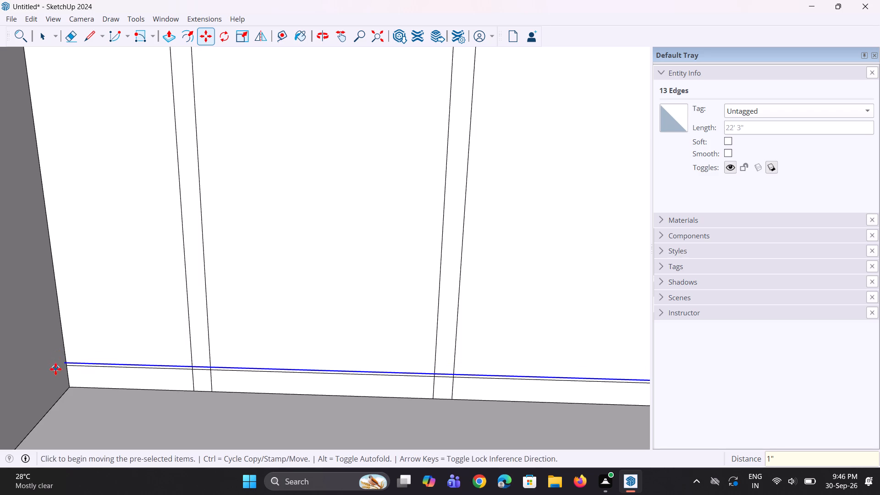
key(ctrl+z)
Check the new horizontal line along the base of the whole sectioned side wall.
scroll(57, 382, up, 5)
key(space)
scroll(75, 368, down, 3)
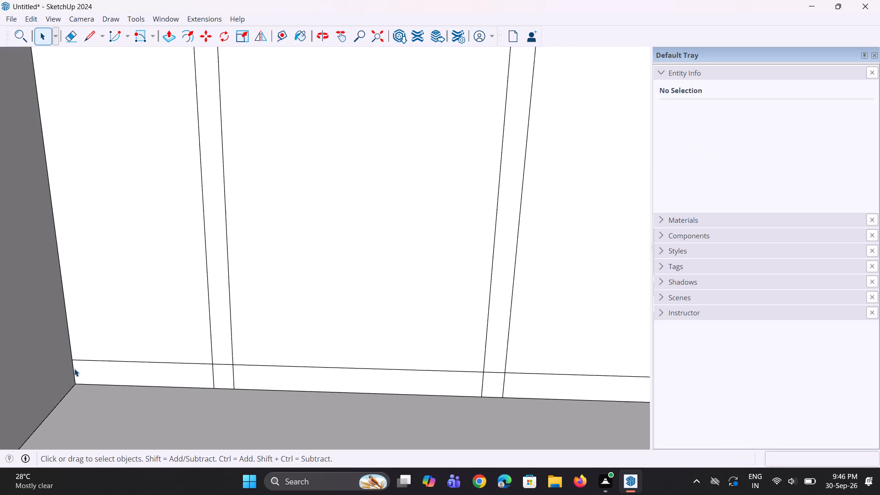
scroll(74, 368, down, 17)
middle_drag(269, 411, 226, 400)
scroll(225, 400, up, 3)
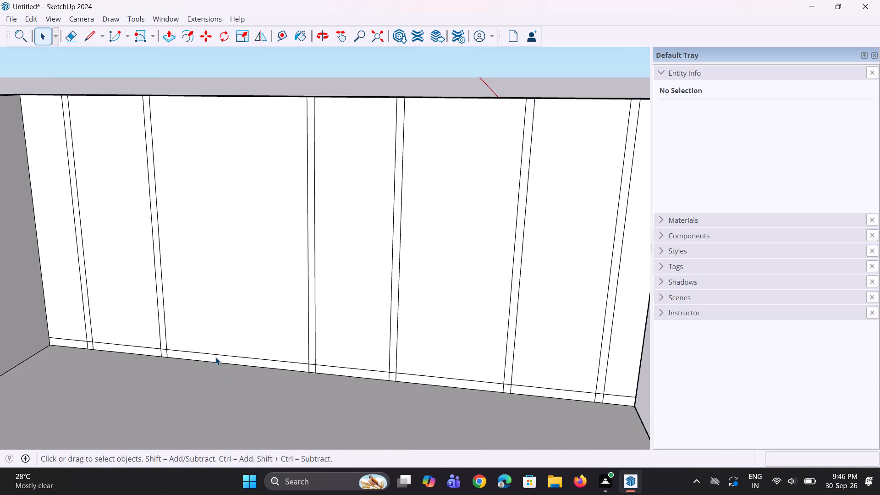
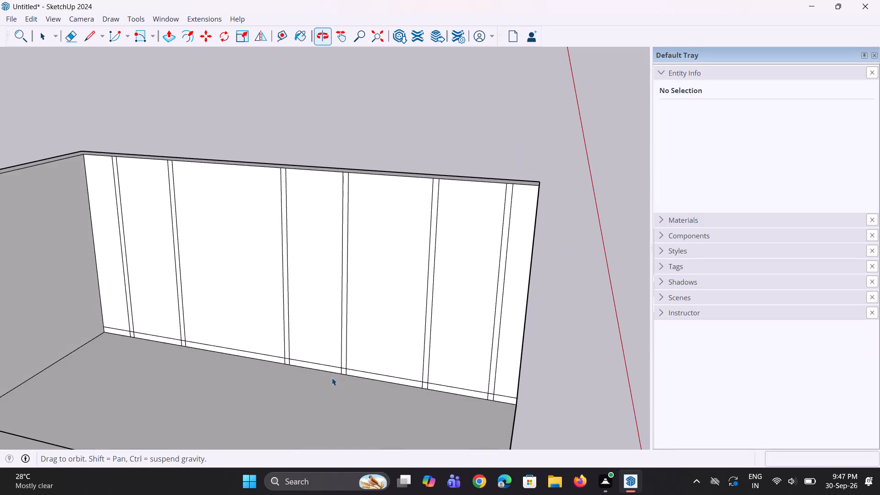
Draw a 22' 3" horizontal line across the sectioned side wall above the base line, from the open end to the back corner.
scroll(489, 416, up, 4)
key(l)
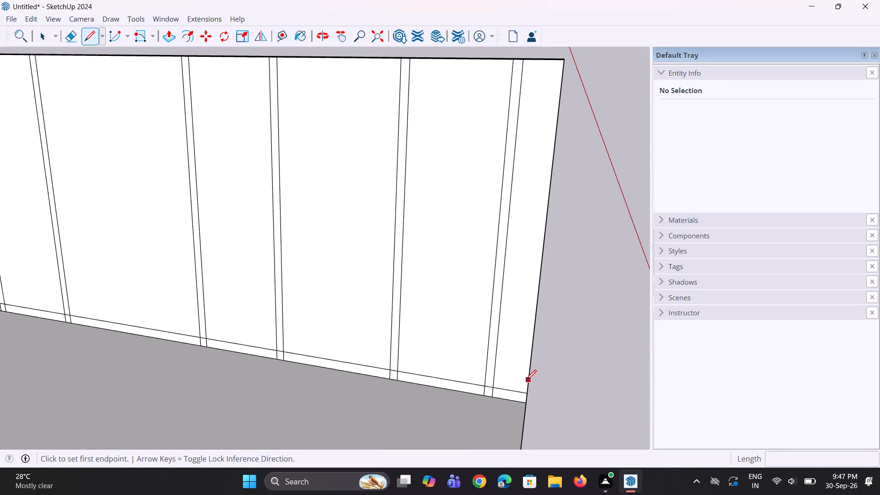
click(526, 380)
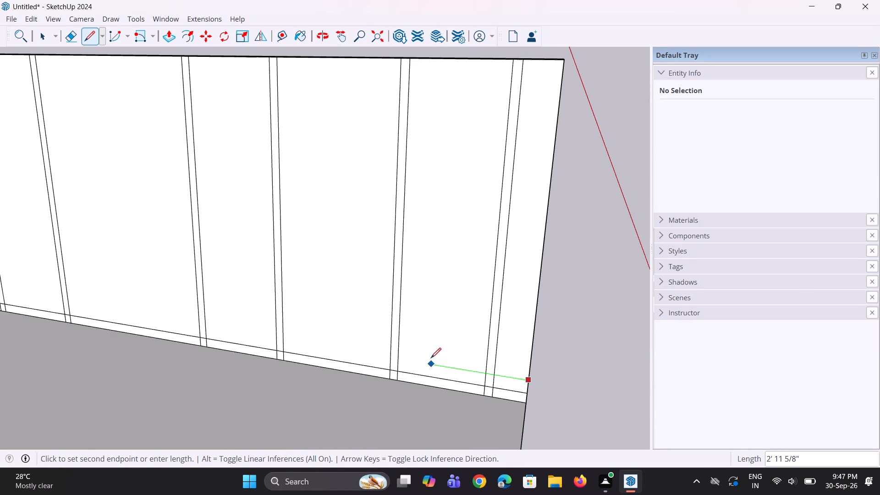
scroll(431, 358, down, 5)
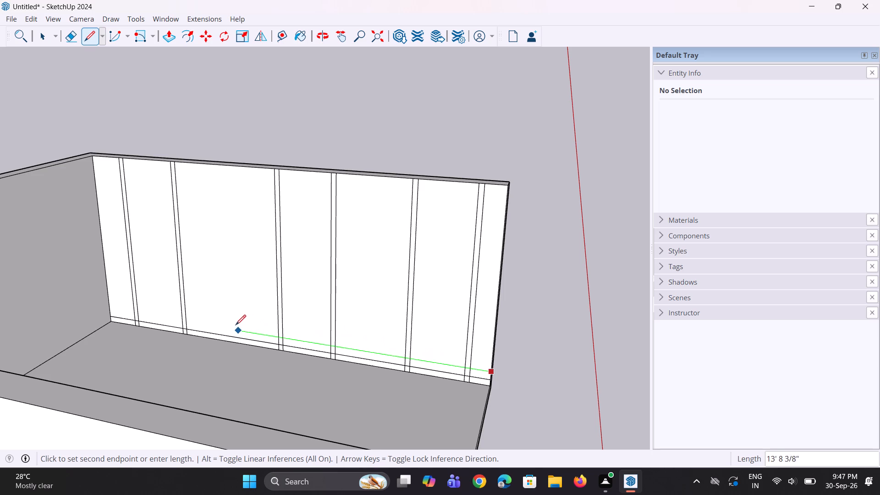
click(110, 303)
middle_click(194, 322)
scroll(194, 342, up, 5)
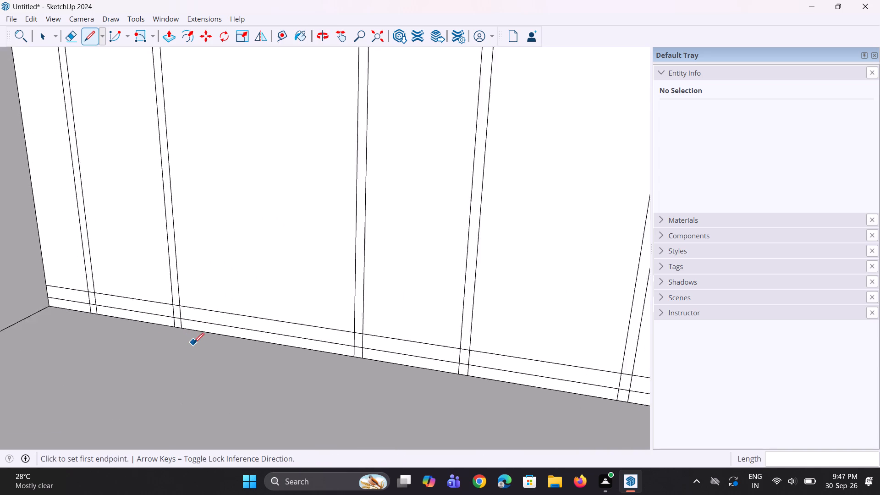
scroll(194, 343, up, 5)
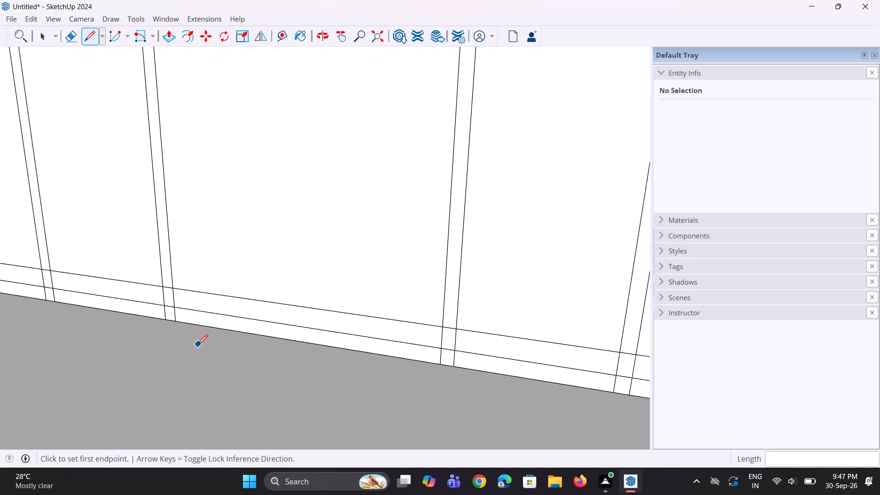
Undo the new horizontal line and the 4" copy of the wall's bottom edges.
key(ctrl+z)
key(ctrl+z)
scroll(191, 344, down, 12)
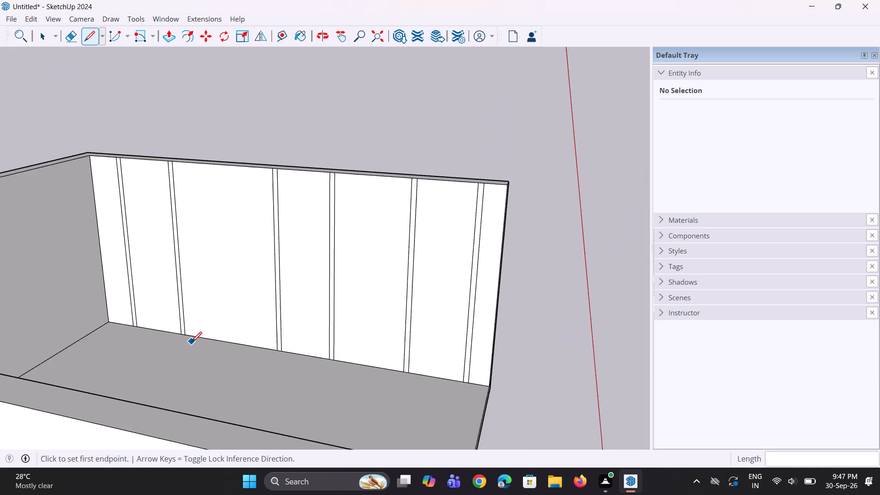
Draw a single 22' 3" horizontal line above the wall's bottom edge, from its open end to the back corner.
scroll(449, 379, up, 5)
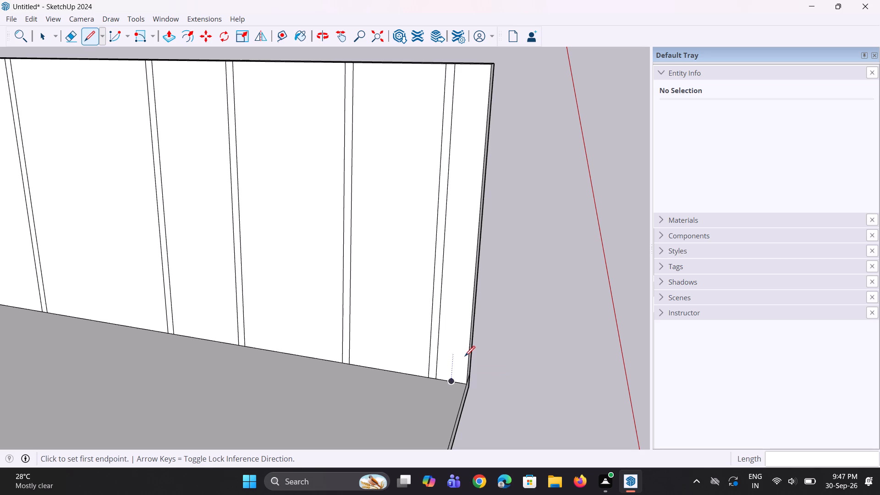
click(466, 357)
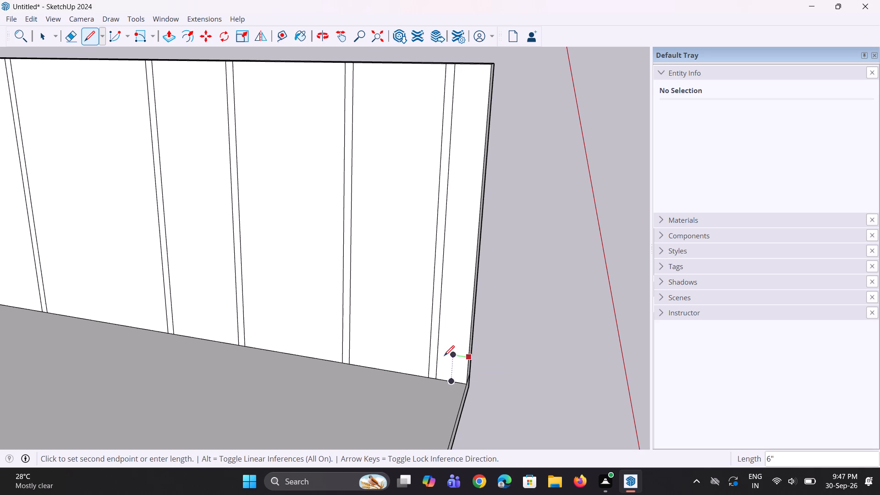
scroll(430, 356, down, 6)
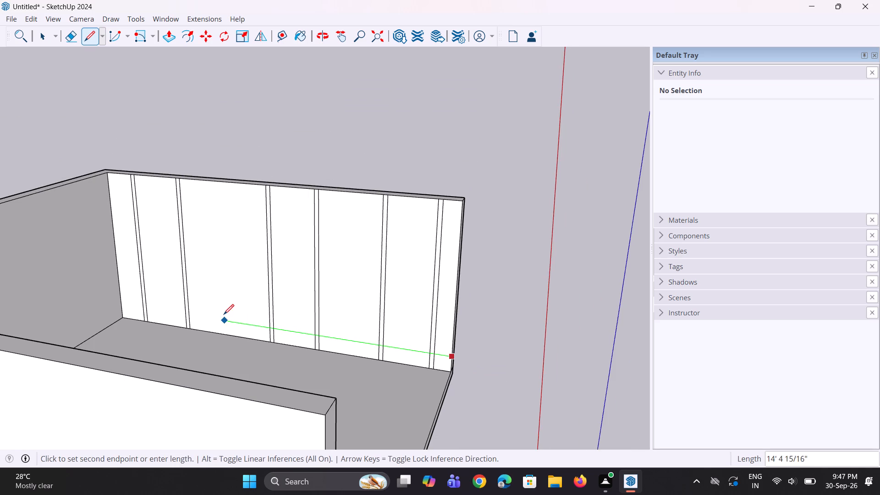
click(122, 301)
middle_drag(161, 332, 216, 336)
scroll(393, 341, up, 2)
key(space)
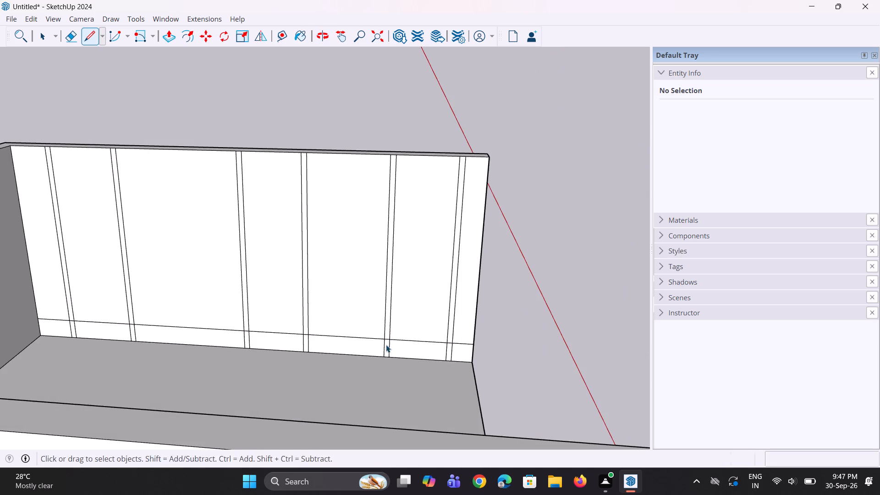
Check the top-edge lengths of the second section from the back corner and the wide section nearest the open end.
middle_drag(386, 345, 389, 334)
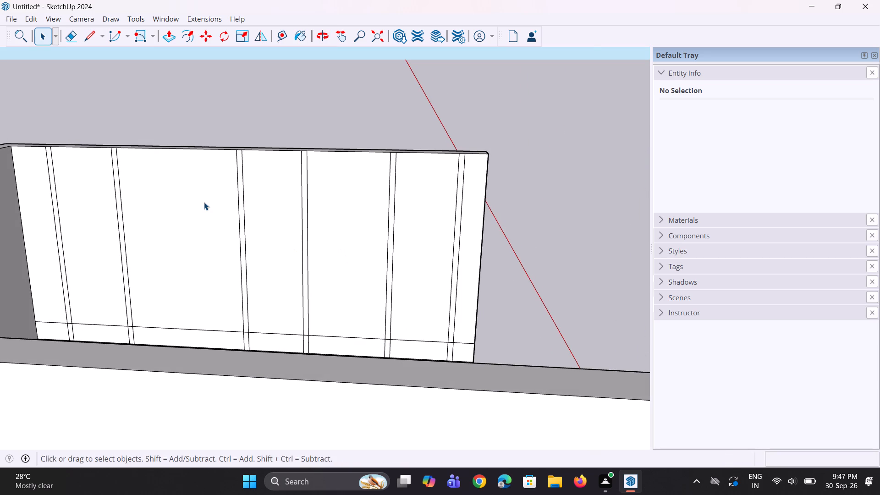
scroll(15, 215, up, 2)
middle_drag(19, 217, 100, 220)
scroll(93, 185, up, 4)
click(111, 123)
scroll(115, 176, down, 4)
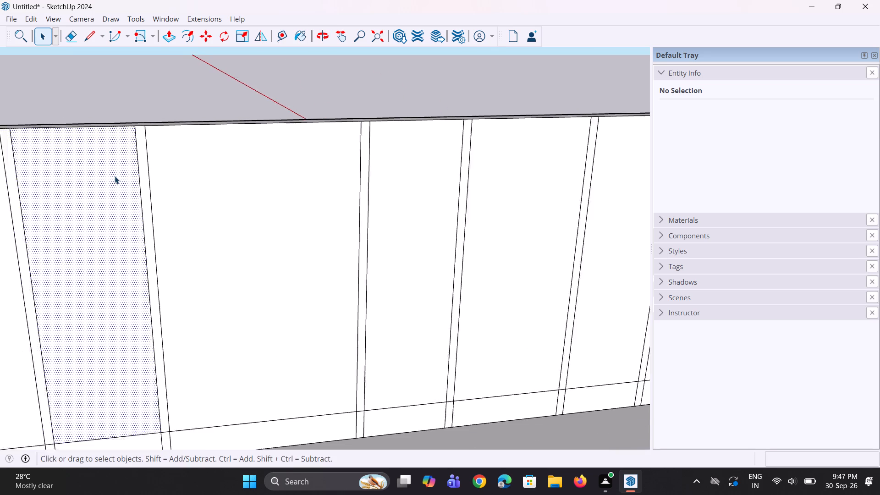
click(131, 127)
scroll(114, 141, up, 2)
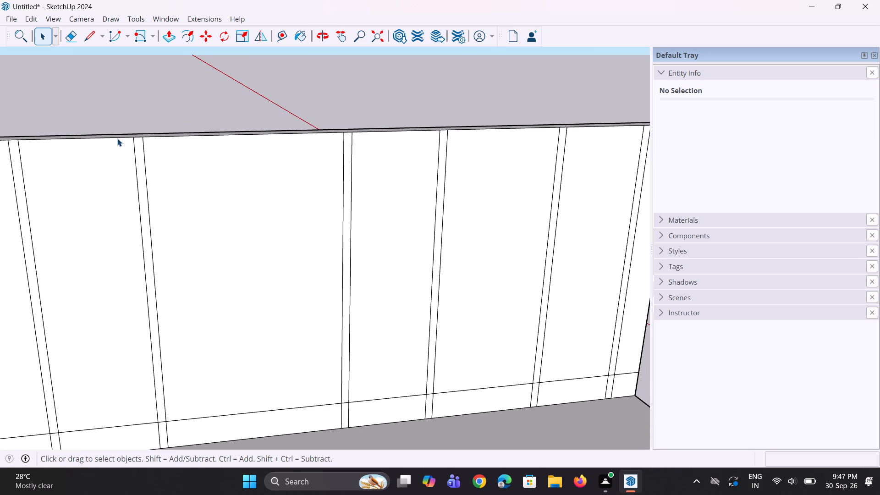
click(118, 137)
scroll(129, 170, down, 7)
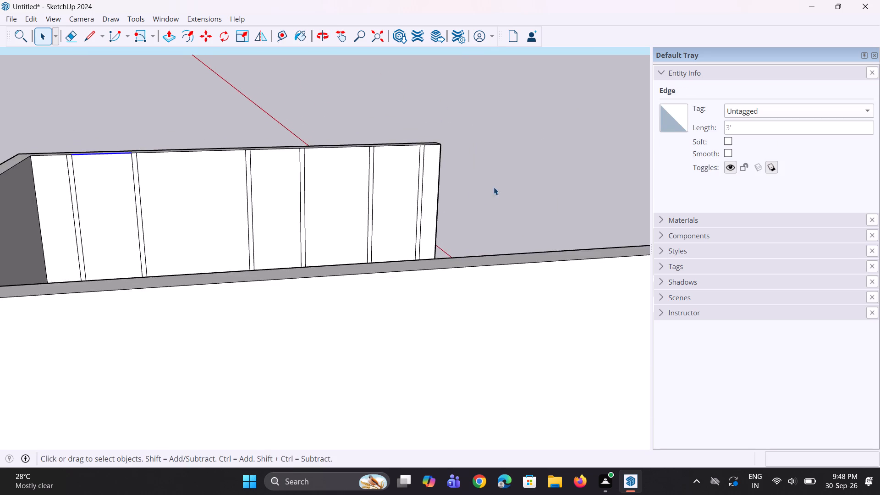
scroll(453, 171, up, 2)
scroll(361, 172, up, 1)
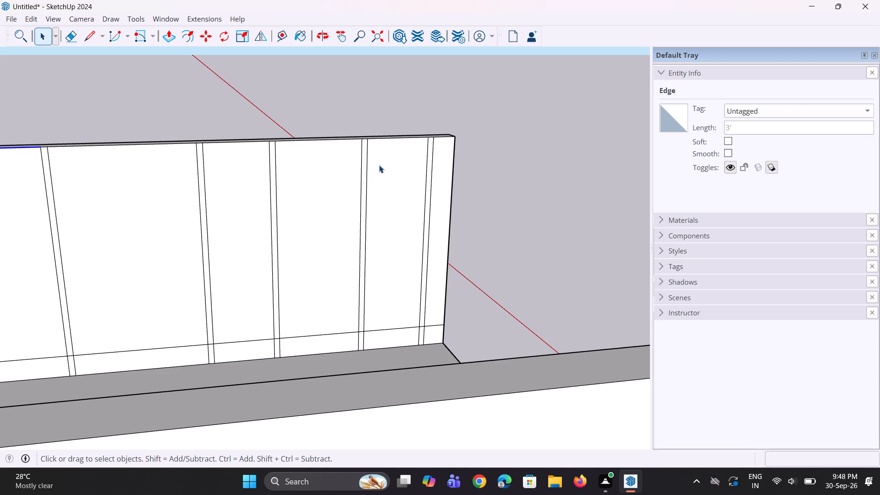
scroll(379, 164, up, 2)
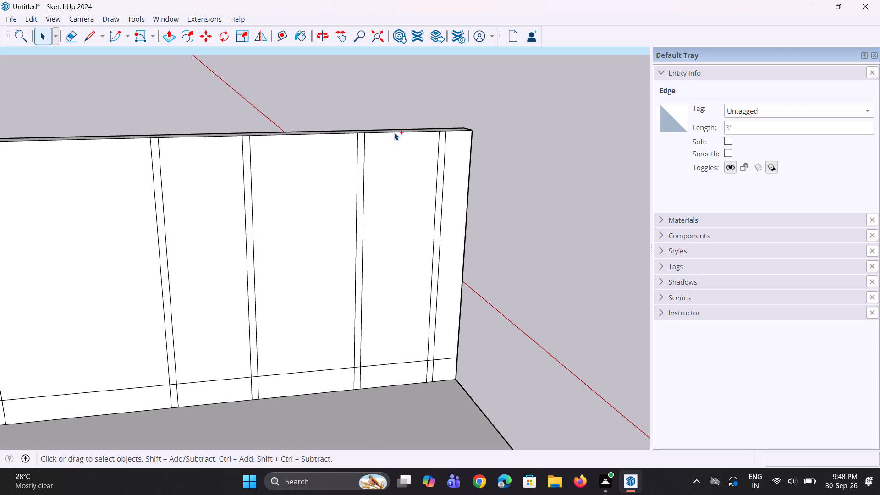
ctrl+click(394, 132)
scroll(389, 178, down, 2)
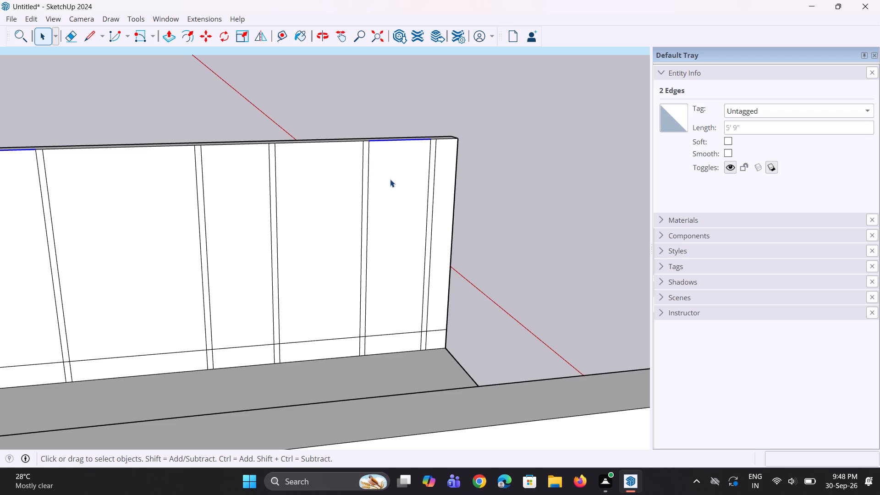
scroll(390, 181, down, 3)
scroll(383, 187, up, 2)
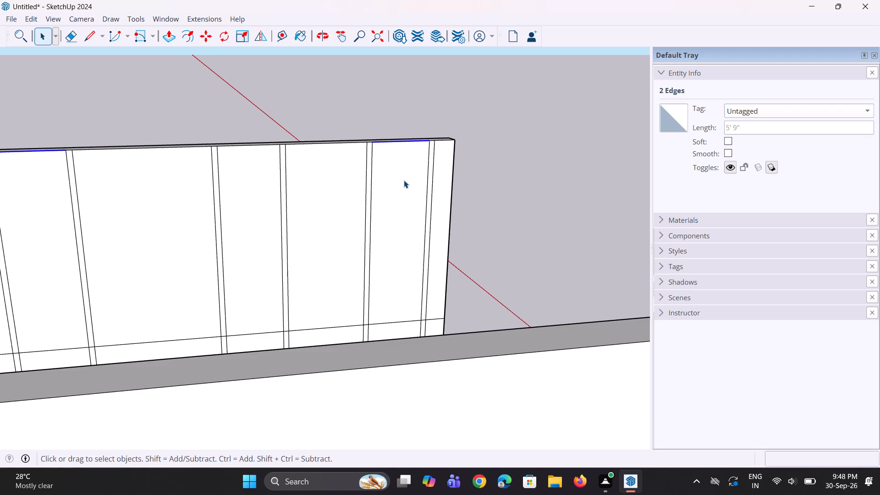
key(space)
Erase the tall vertical lines of the two narrow strips nearest the wall's open end, above the base line.
key(e)
scroll(416, 211, up, 2)
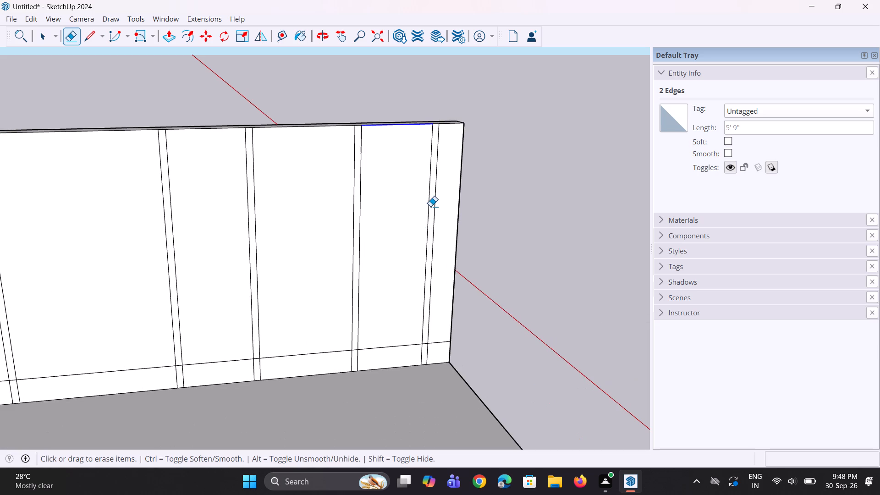
click(433, 210)
click(429, 207)
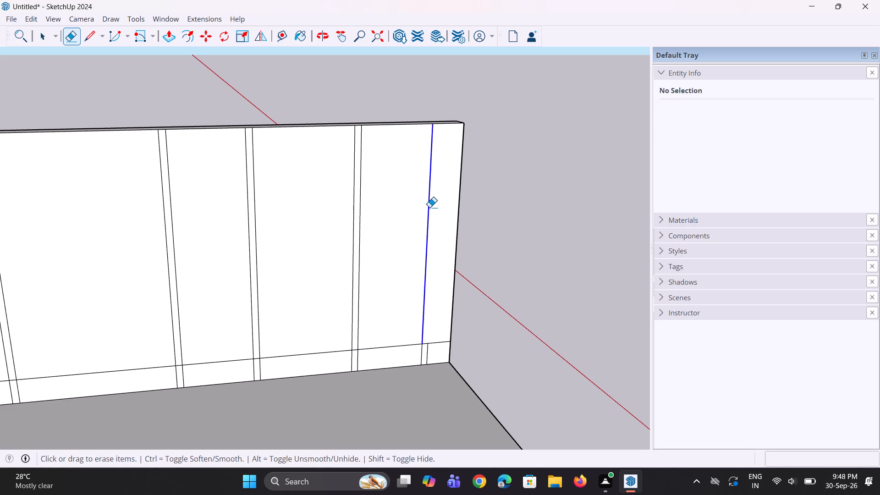
click(362, 215)
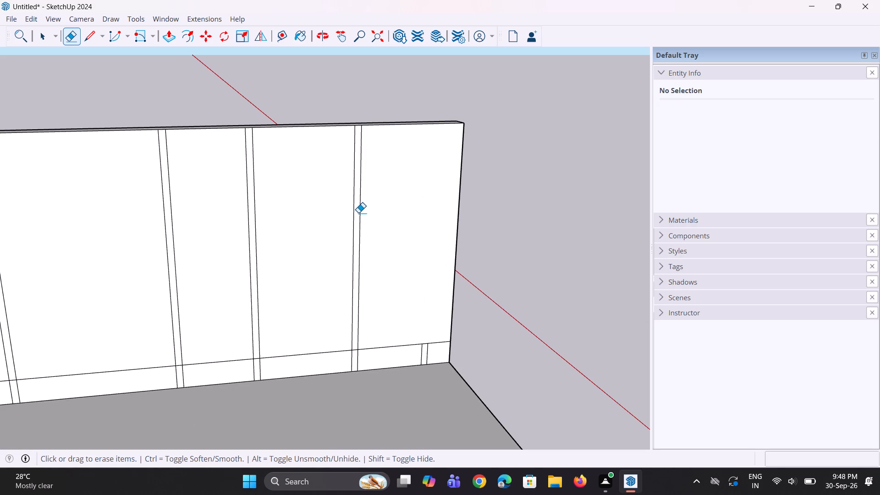
click(358, 213)
click(359, 213)
click(354, 209)
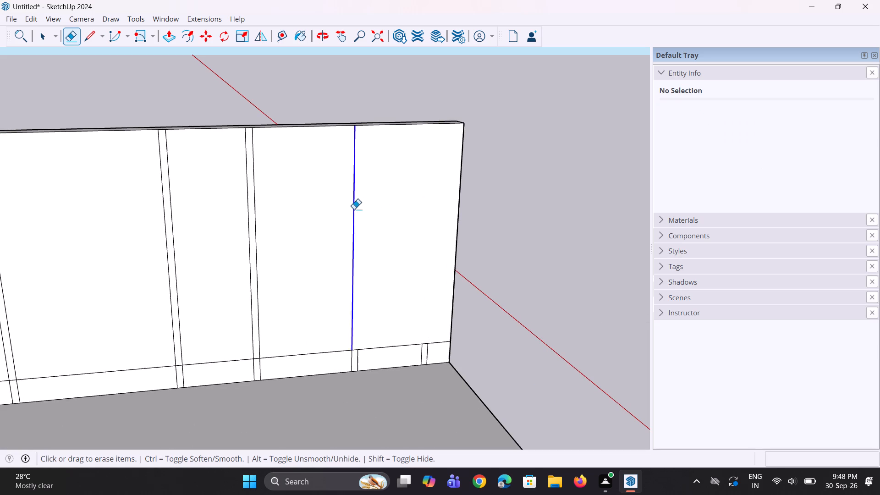
Erase the short remaining lines of those two narrow strips inside the base band.
scroll(389, 356, up, 3)
click(348, 357)
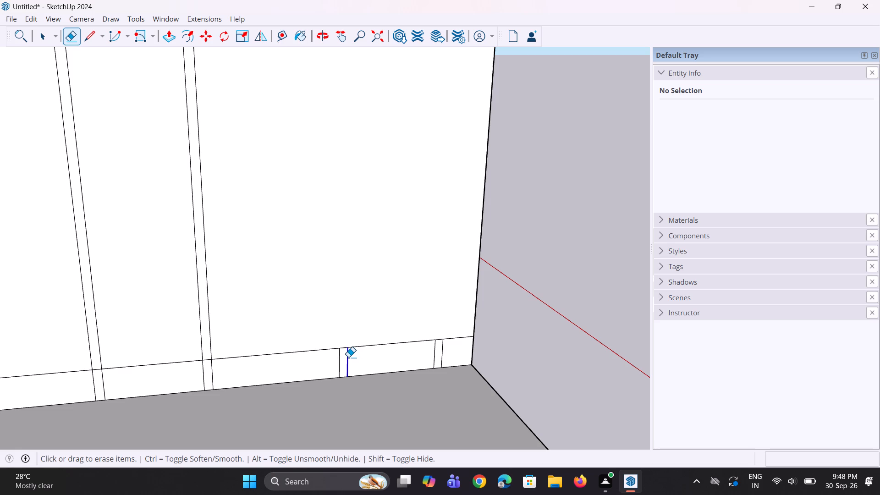
click(339, 358)
click(435, 354)
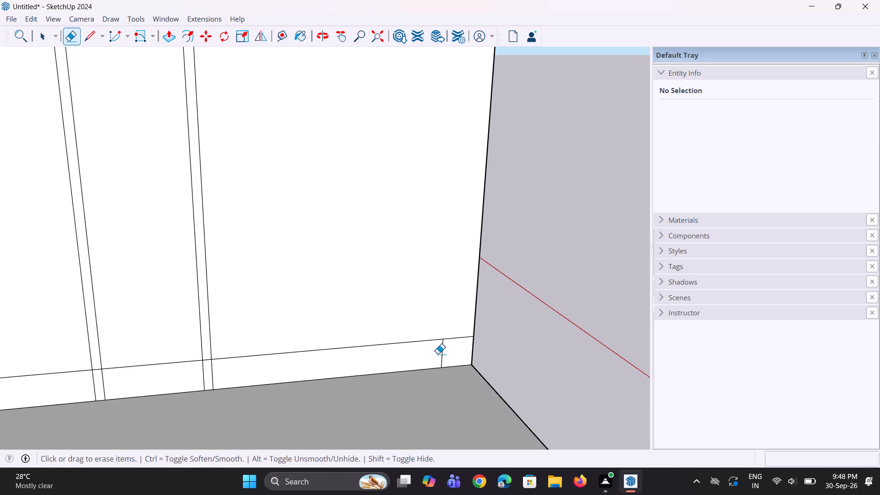
click(443, 354)
Copy the outer vertical line of the last remaining narrow strip 2' along the wall toward the open end.
scroll(435, 358, down, 8)
middle_drag(423, 337, 413, 336)
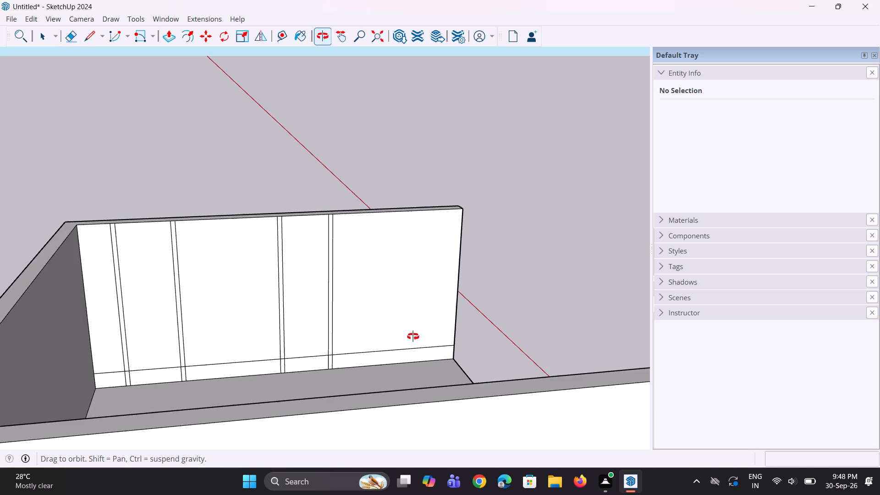
middle_drag(413, 336, 407, 333)
scroll(275, 317, up, 3)
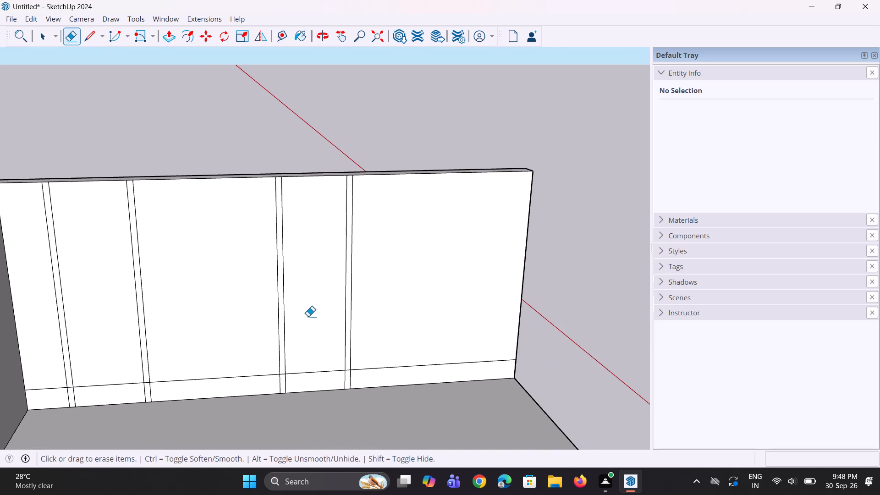
scroll(320, 316, up, 1)
key(space)
key(space)
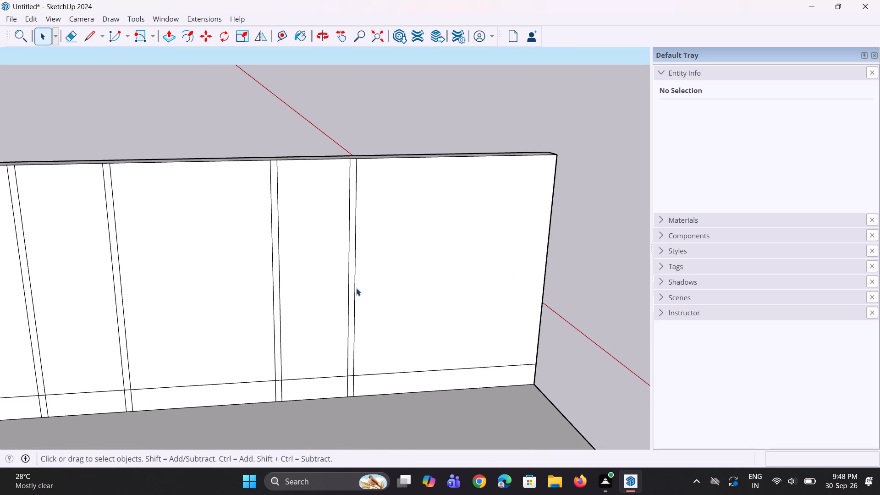
click(355, 286)
key(m)
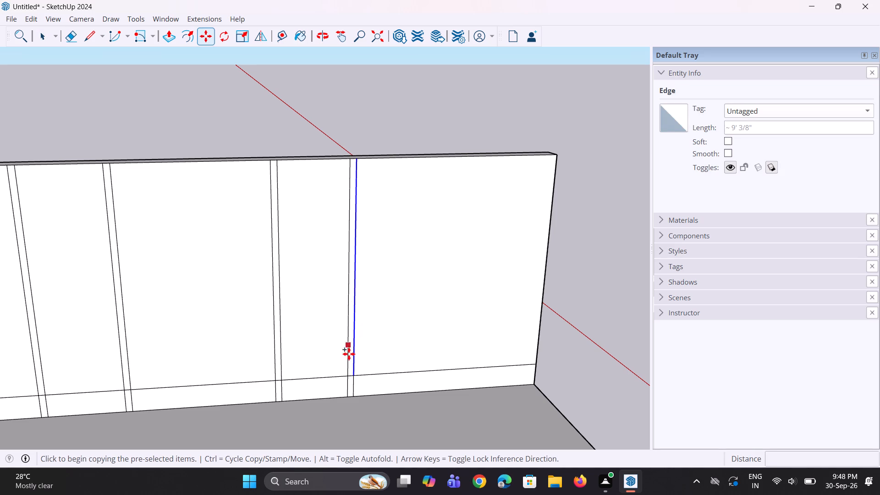
click(356, 376)
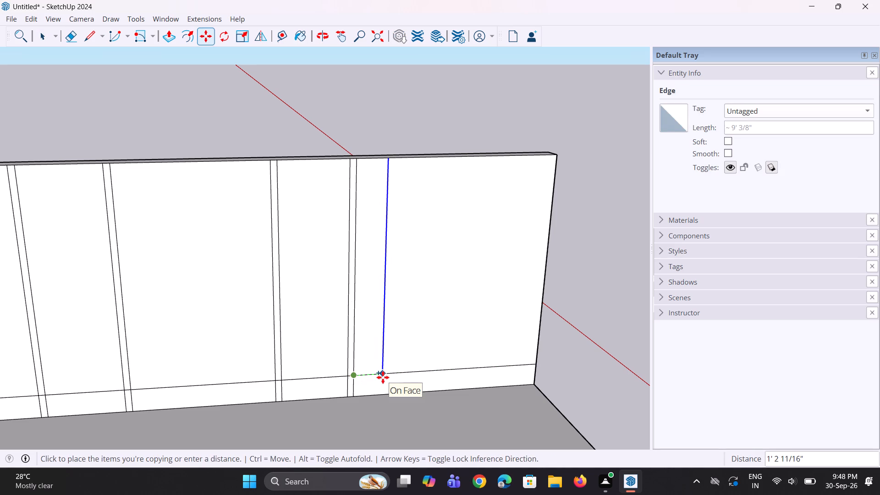
text(2')
key(Return)
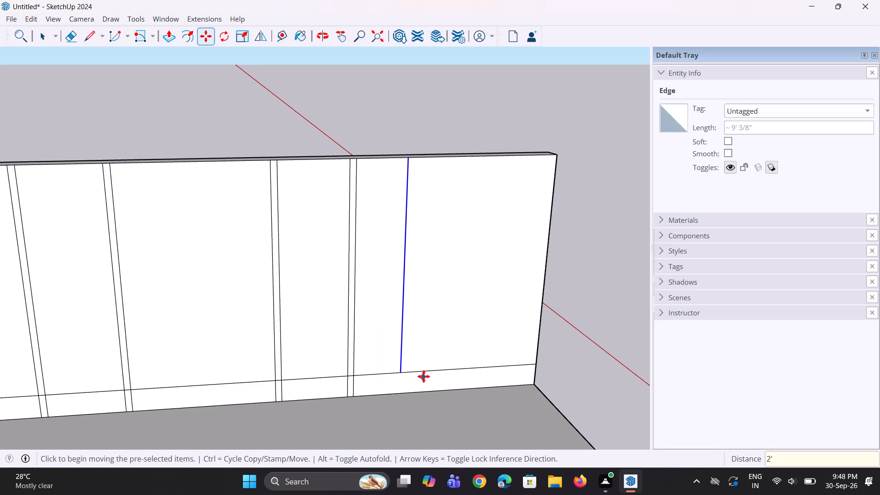
Copy the new vertical line a further 3' along the base line toward the wall's open end.
middle_drag(421, 373, 412, 362)
scroll(390, 358, down, 3)
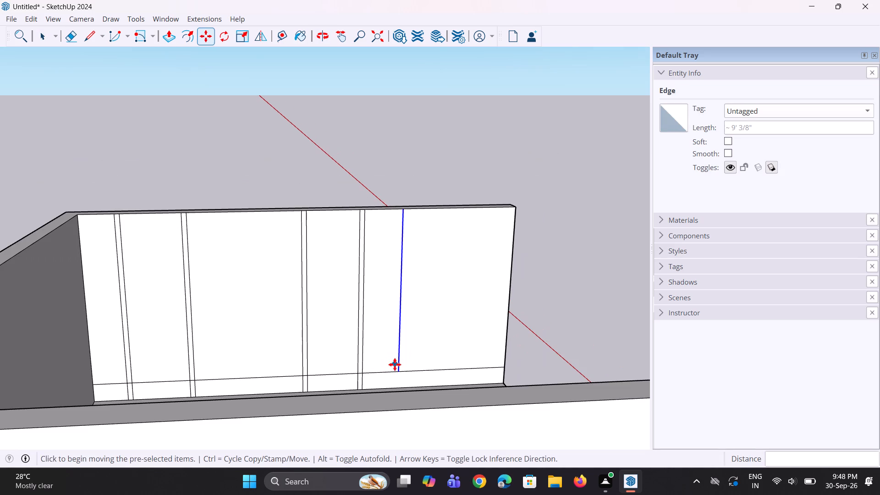
key(m)
click(401, 368)
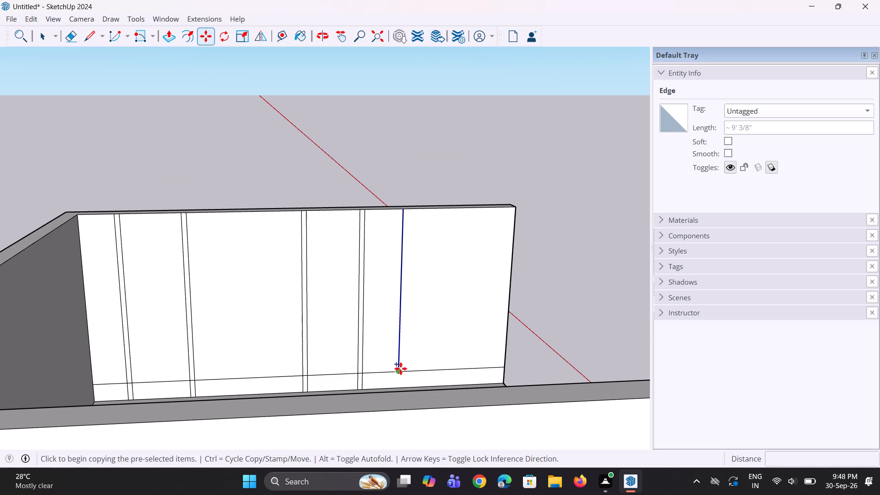
text(3')
key(Return)
Copy the latest vertical line another 3' along the base line toward the wall's open end.
scroll(460, 367, up, 2)
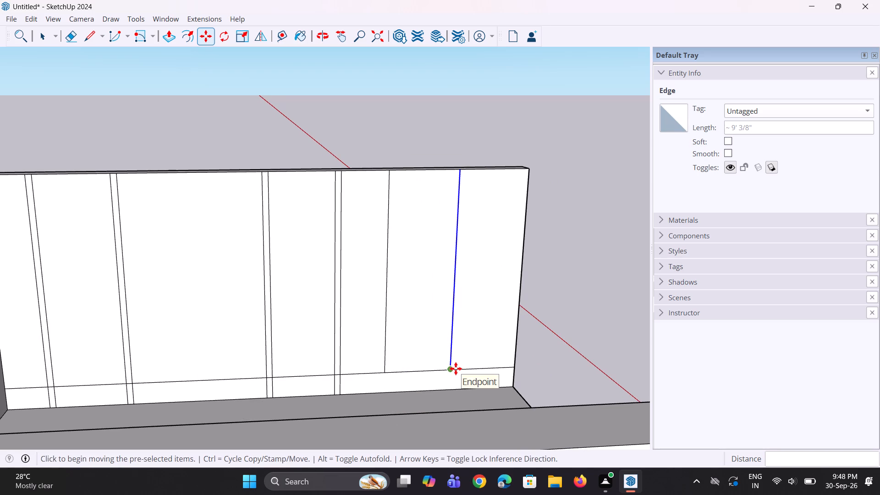
key(m)
click(449, 368)
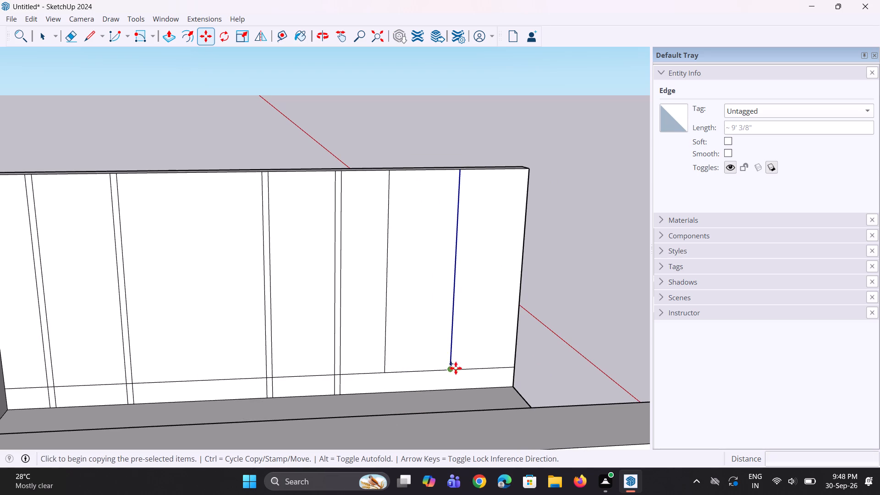
text(3')
key(Return)
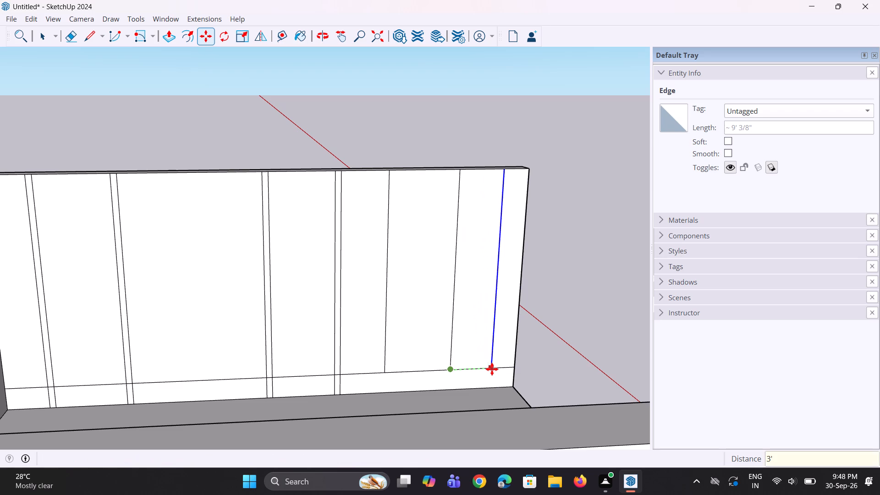
Push/Pull the open end face of the side wall with vertical sections outward by about 11 7/8", keeping its starting face.
middle_drag(499, 364, 448, 365)
scroll(423, 320, down, 8)
middle_drag(459, 310, 452, 314)
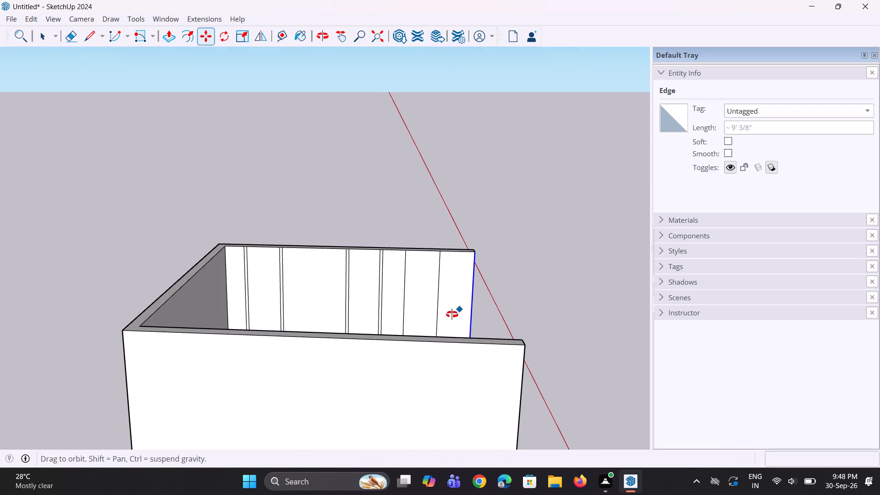
middle_drag(452, 314, 292, 329)
scroll(445, 352, up, 2)
scroll(441, 347, down, 3)
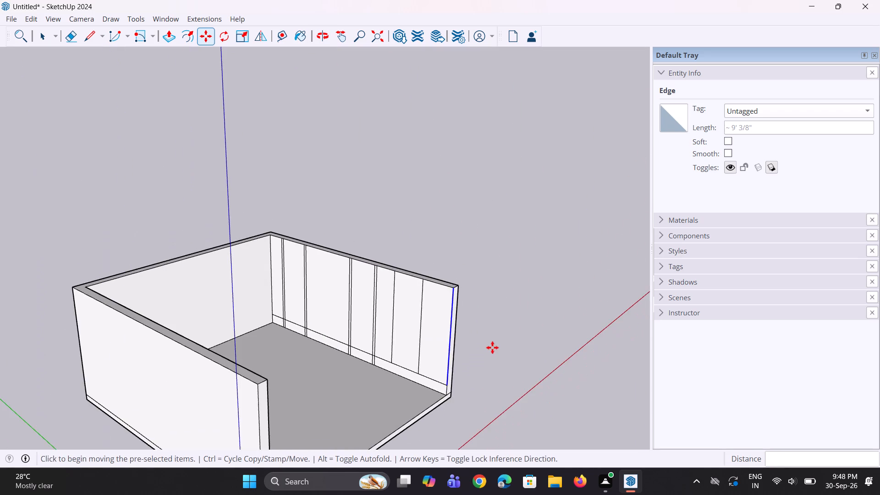
scroll(492, 347, up, 6)
key(p)
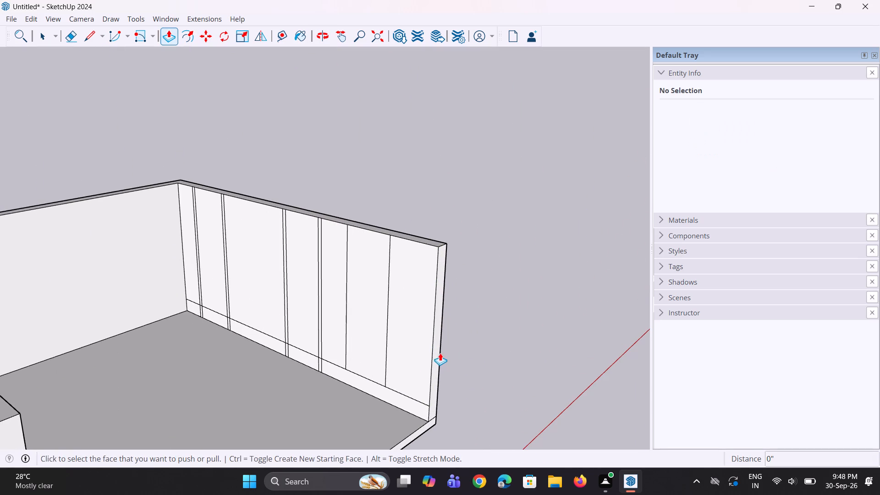
click(440, 353)
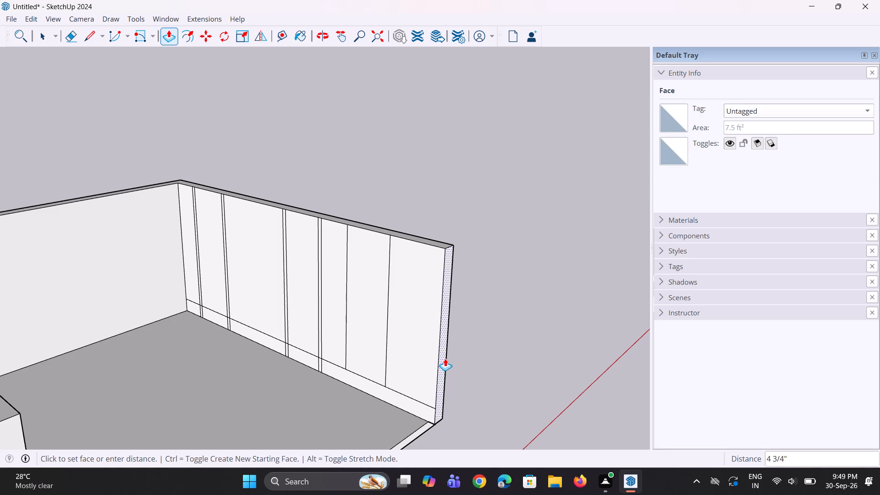
key(ctrl+z)
click(439, 351)
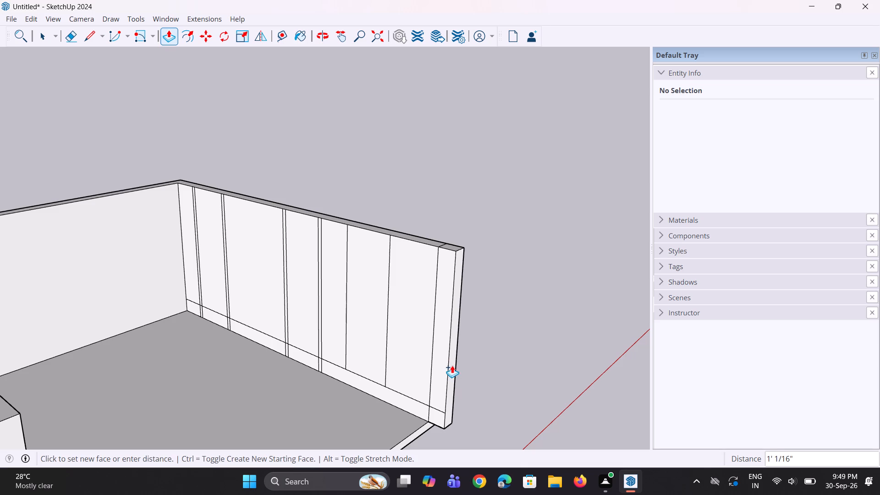
click(452, 365)
Push/Pull the floor slab's open edge outward to line up with the extended end of the side wall.
middle_drag(448, 378, 427, 325)
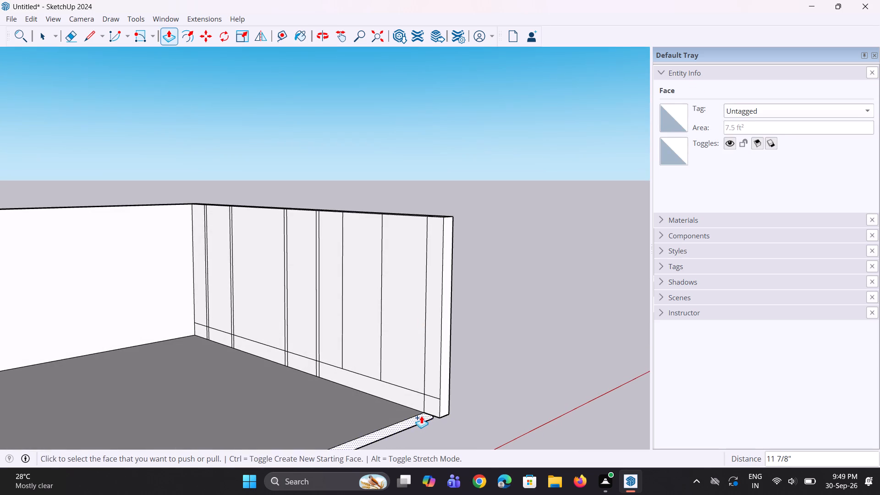
click(421, 416)
click(443, 401)
Push/Pull the opposite side wall's open end face outward to line up with the extended floor edge.
scroll(435, 404, down, 5)
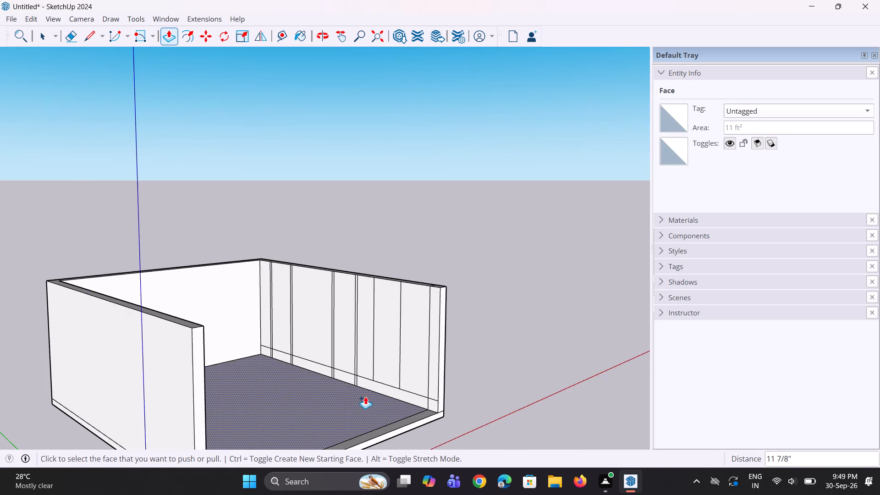
middle_drag(349, 397, 351, 354)
scroll(342, 324, down, 2)
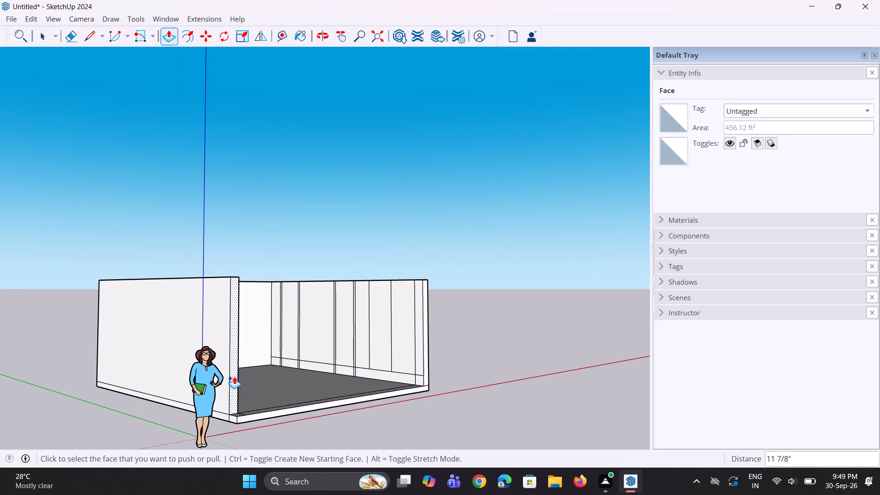
click(234, 376)
click(240, 418)
Copy the two single vertical lines nearest the sectioned wall's open end about 3 15/16" farther toward that end.
middle_drag(311, 363, 324, 423)
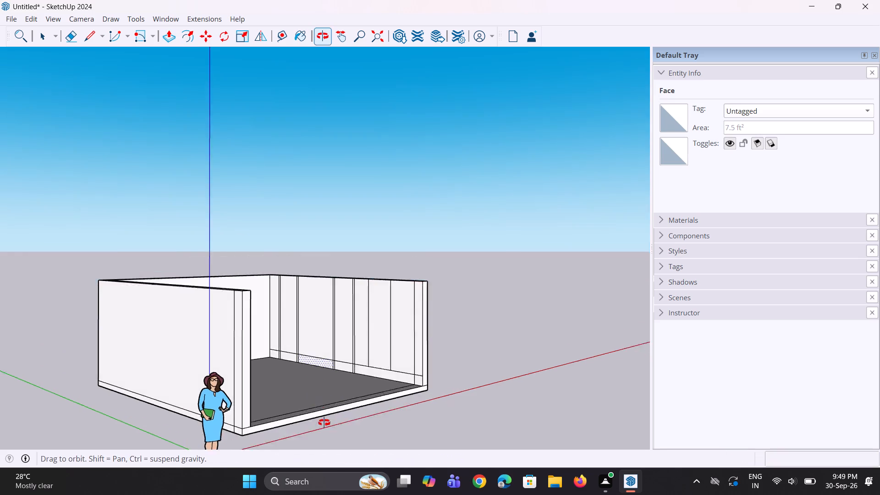
middle_drag(324, 423, 442, 442)
scroll(341, 308, up, 2)
middle_drag(342, 314, 392, 359)
scroll(371, 314, up, 3)
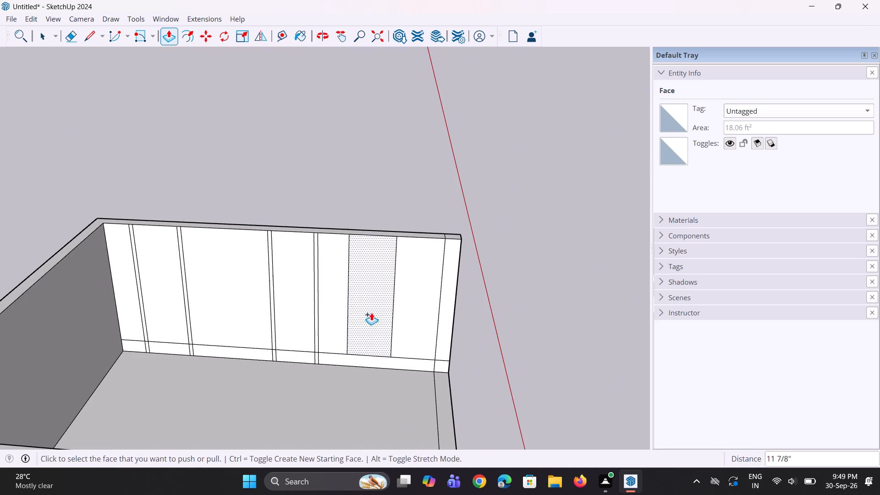
key(space)
key(space)
middle_drag(393, 317, 393, 290)
scroll(393, 290, up, 3)
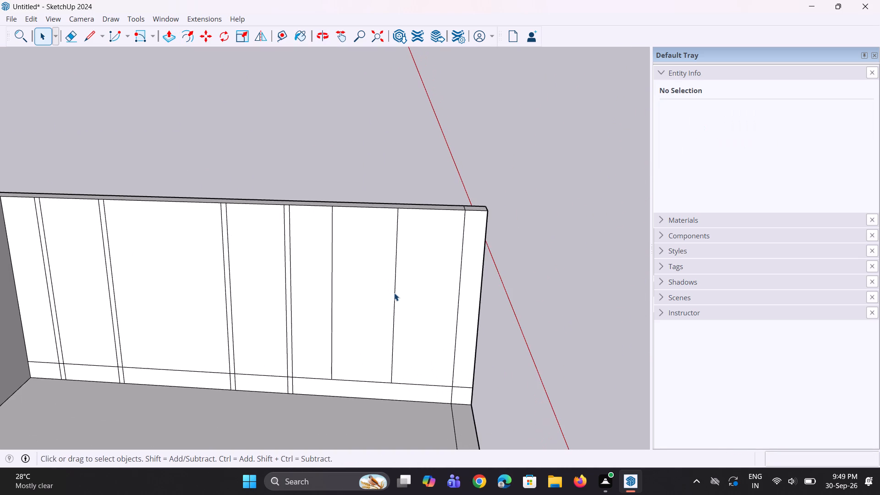
click(395, 294)
scroll(389, 337, up, 2)
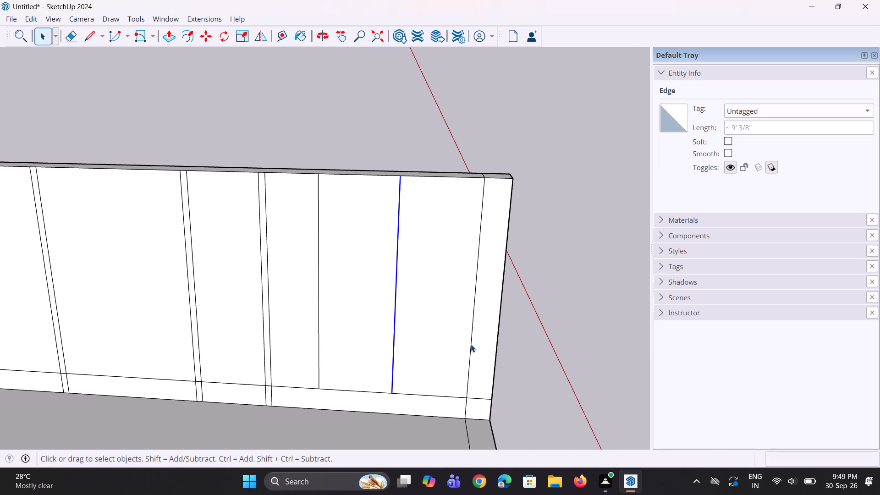
ctrl+click(471, 346)
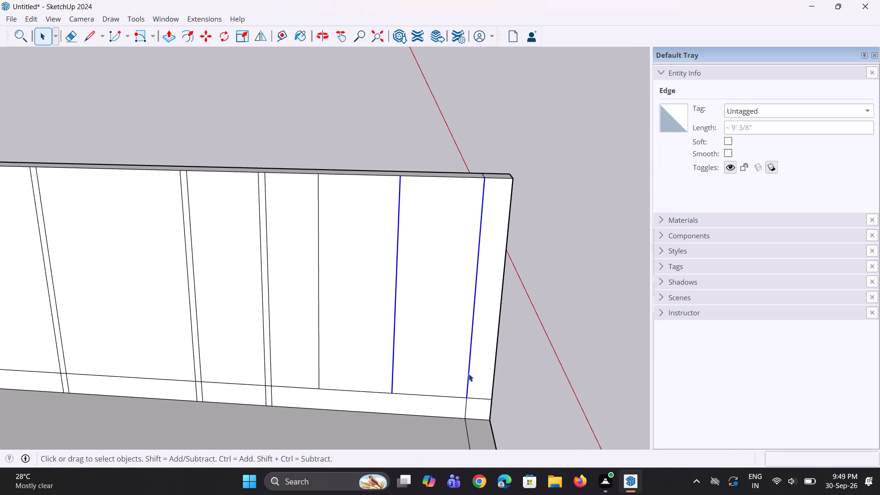
key(m)
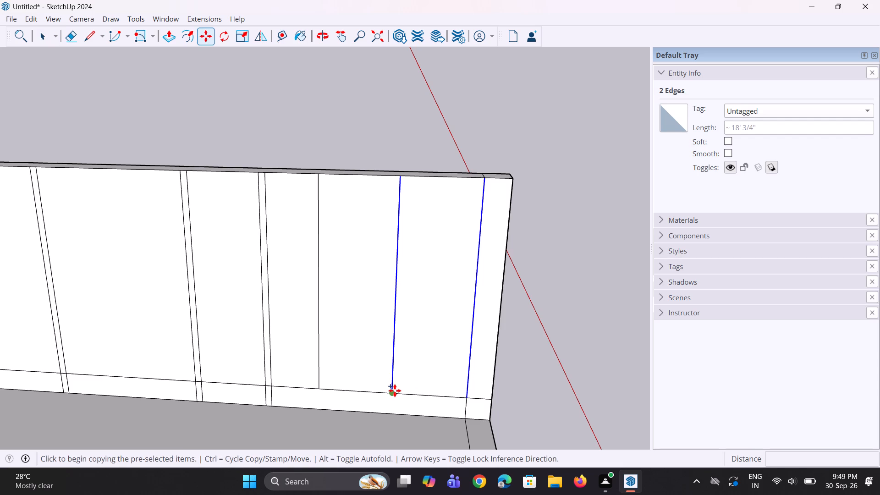
click(395, 390)
click(401, 390)
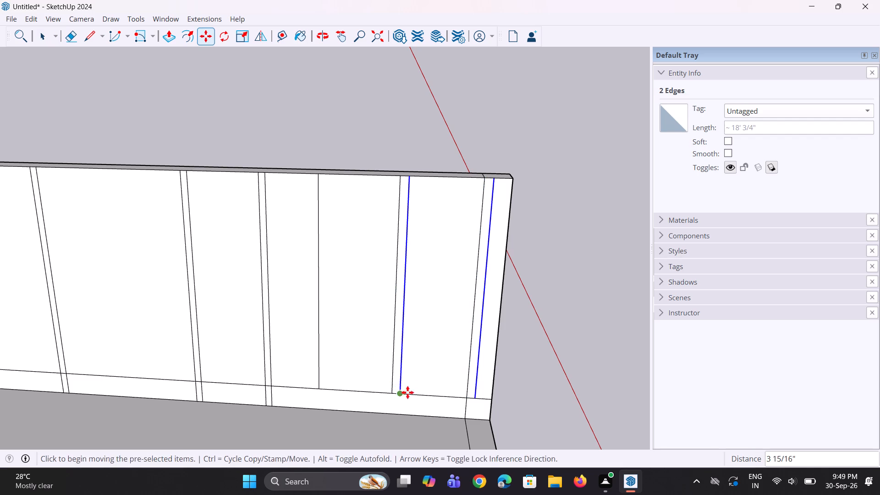
middle_drag(412, 392, 413, 366)
key(space)
key(space)
click(568, 152)
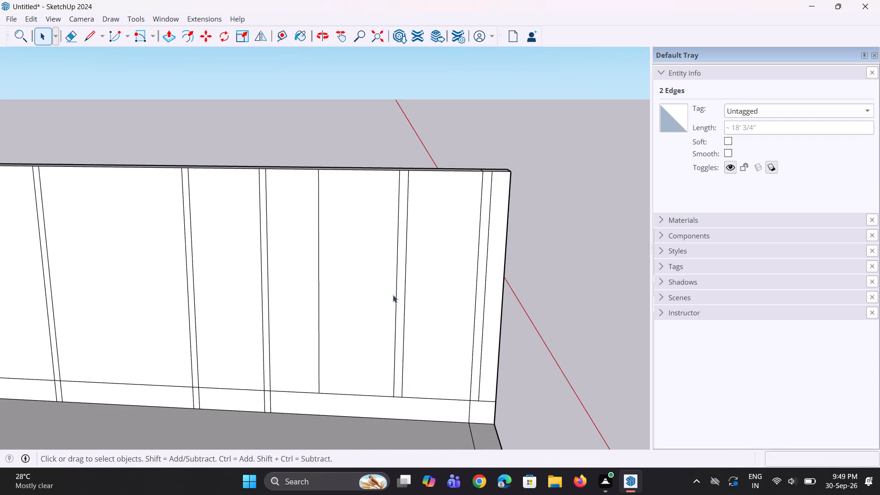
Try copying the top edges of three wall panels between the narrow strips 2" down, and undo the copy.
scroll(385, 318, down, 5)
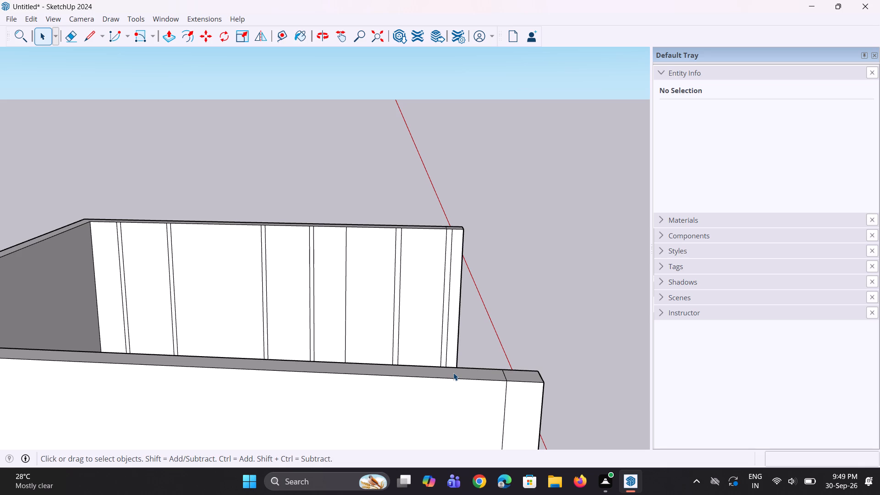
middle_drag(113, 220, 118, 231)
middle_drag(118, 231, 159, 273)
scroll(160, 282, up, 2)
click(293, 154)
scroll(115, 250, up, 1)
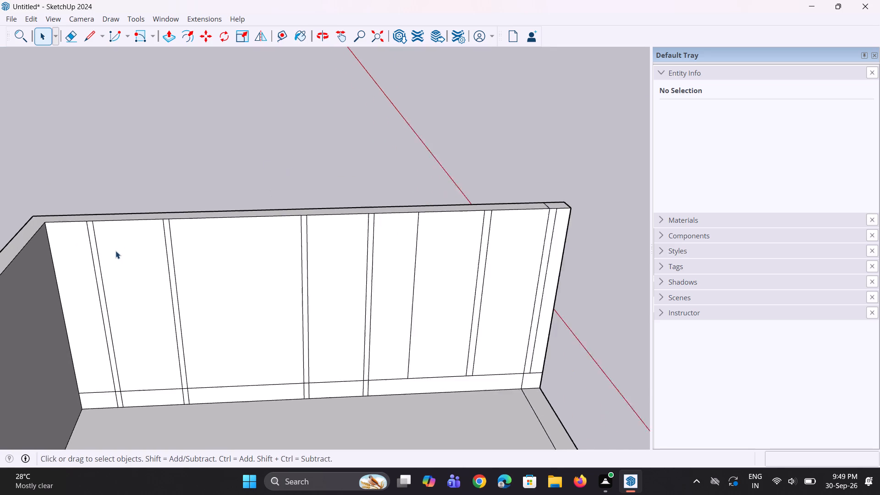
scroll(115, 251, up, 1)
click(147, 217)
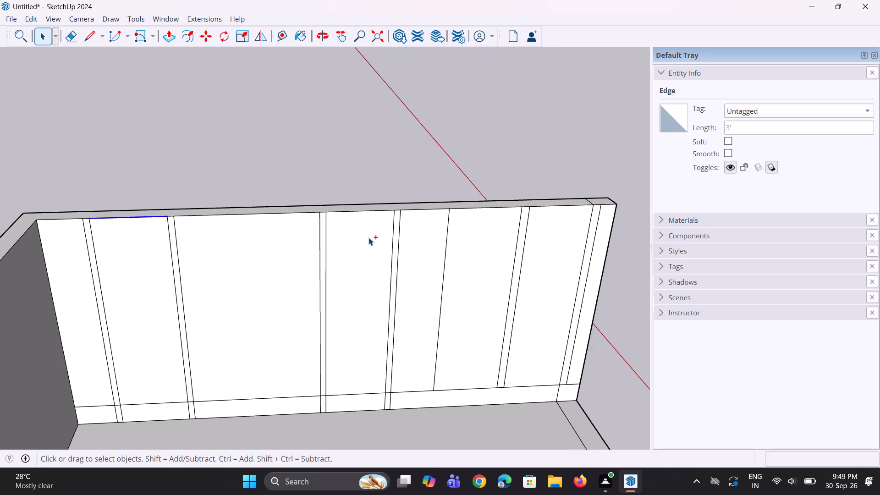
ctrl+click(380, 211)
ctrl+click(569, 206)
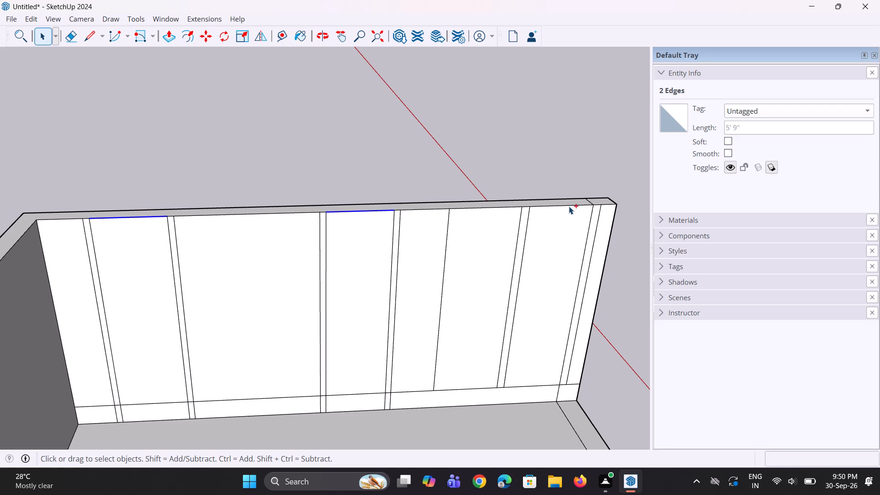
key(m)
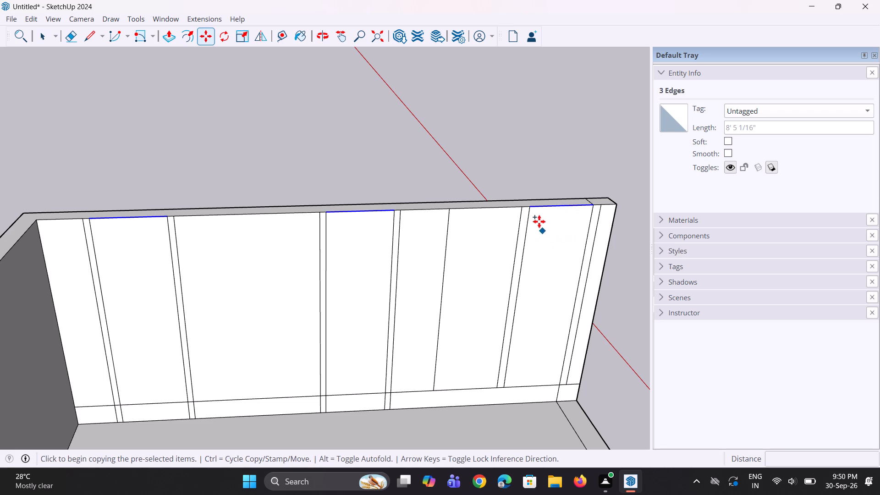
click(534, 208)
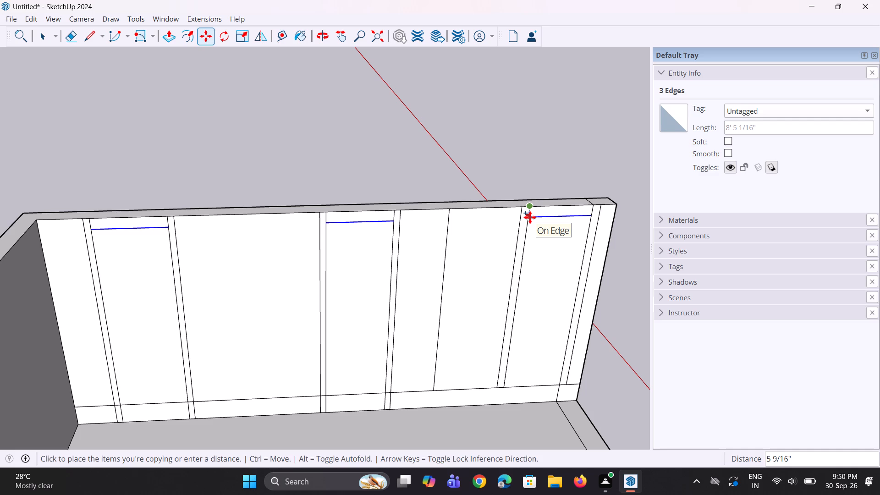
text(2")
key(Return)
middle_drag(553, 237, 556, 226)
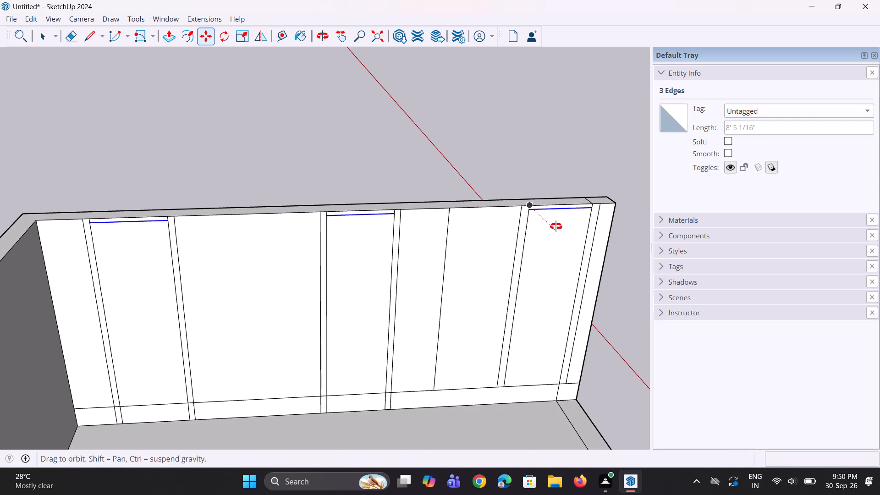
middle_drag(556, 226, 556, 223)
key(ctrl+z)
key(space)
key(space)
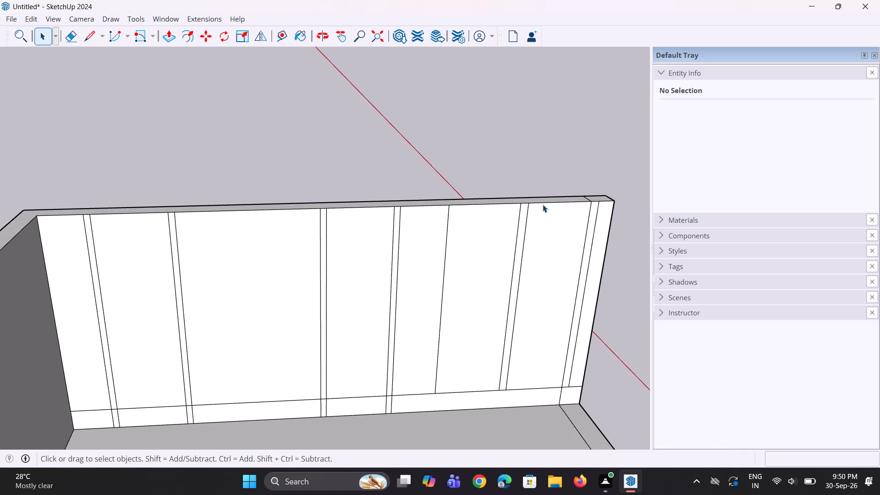
Copy the top edges of the same three panels 3" down to form thin horizontal strips.
click(545, 203)
scroll(383, 214, up, 1)
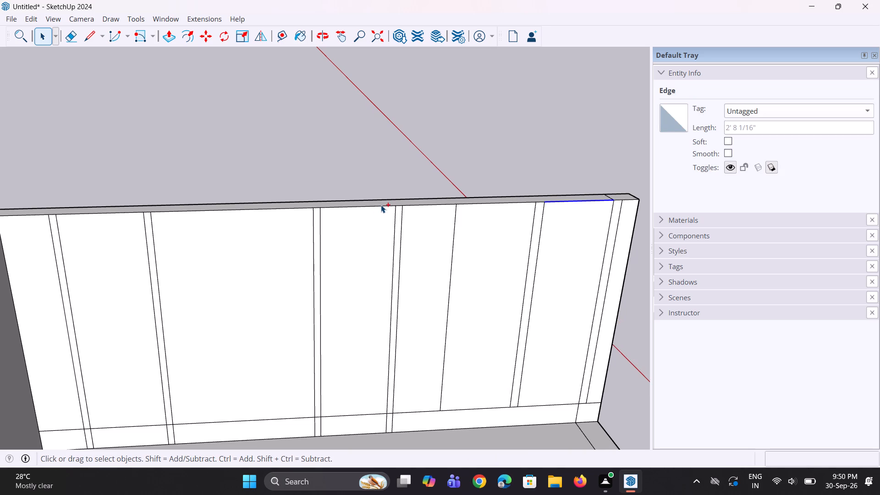
ctrl+click(381, 206)
ctrl+scroll(110, 221, up, 1)
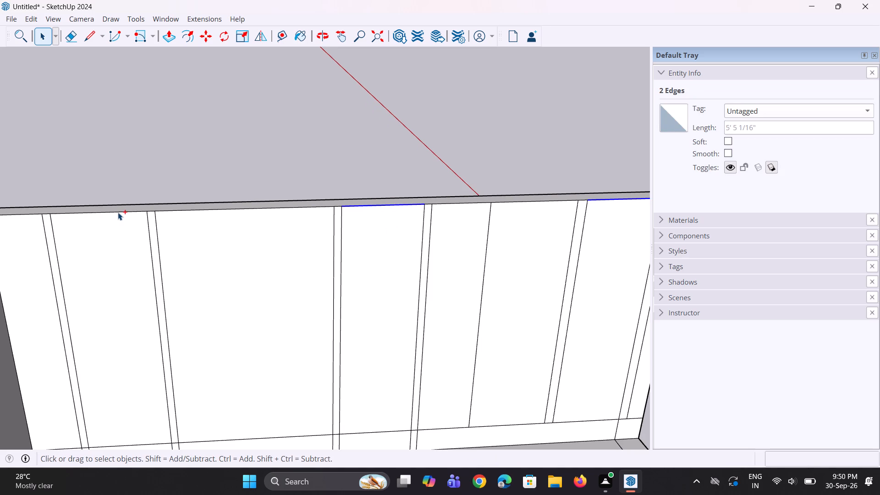
ctrl+click(118, 212)
key(m)
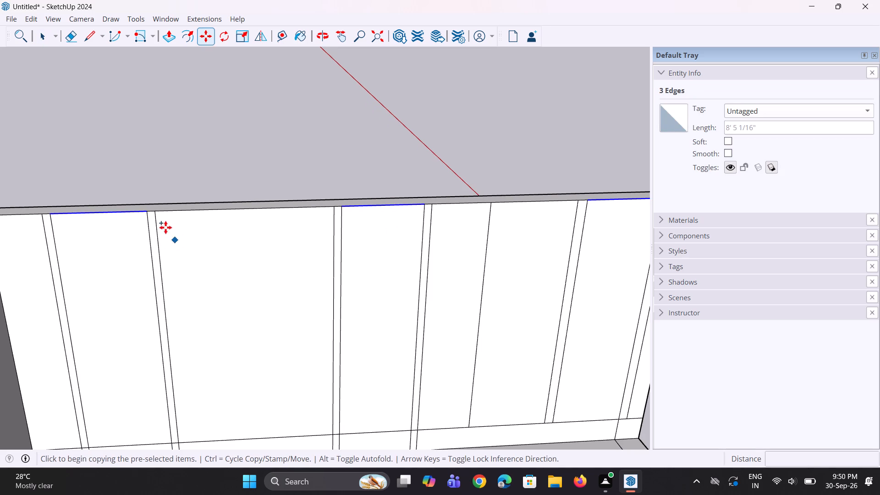
click(150, 214)
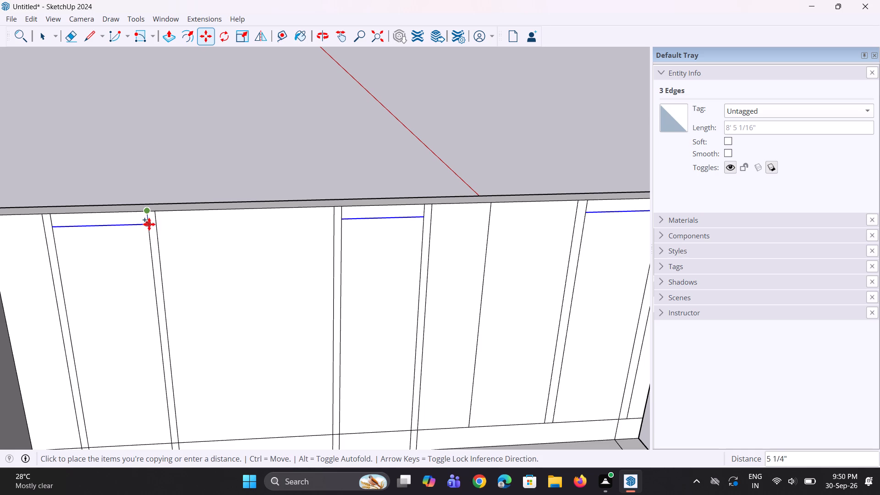
key(3)
key(shift+quotedbl)
key(Return)
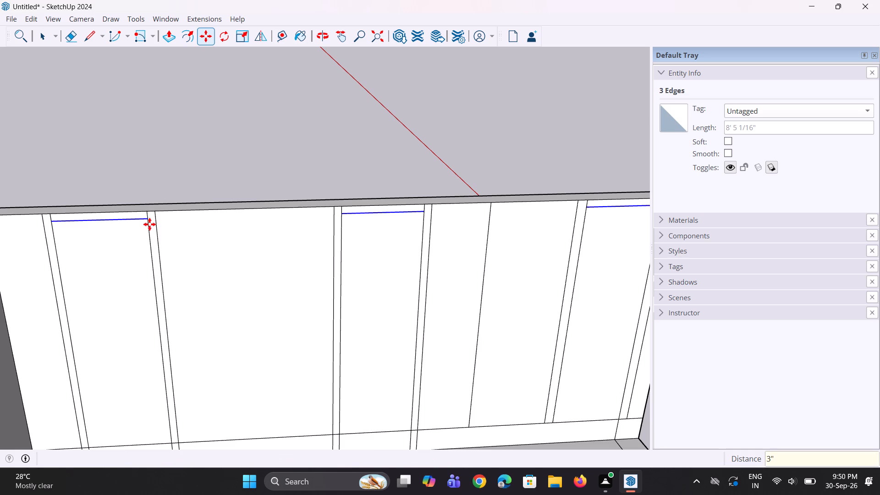
middle_drag(156, 224, 164, 198)
key(space)
key(space)
Copy the three thin top strips down onto the base band and divide the distance into 4 equal intervals.
middle_drag(162, 209, 165, 207)
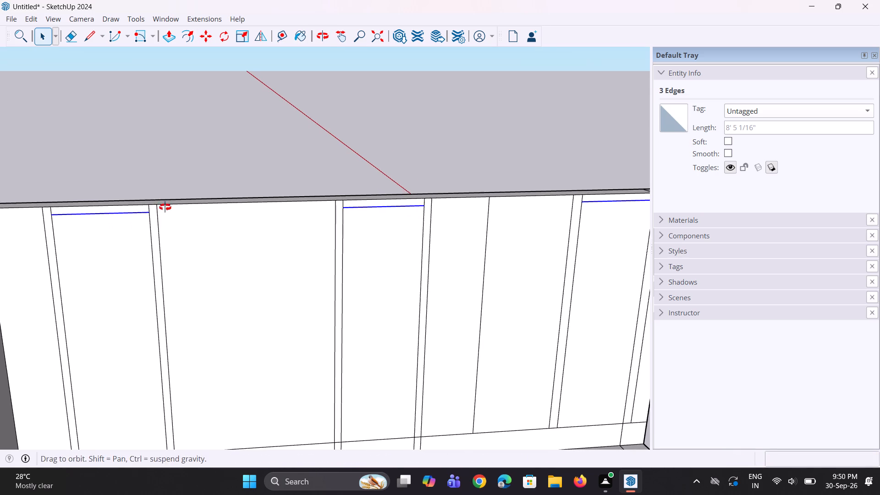
middle_drag(165, 207, 169, 200)
scroll(174, 204, down, 4)
click(150, 206)
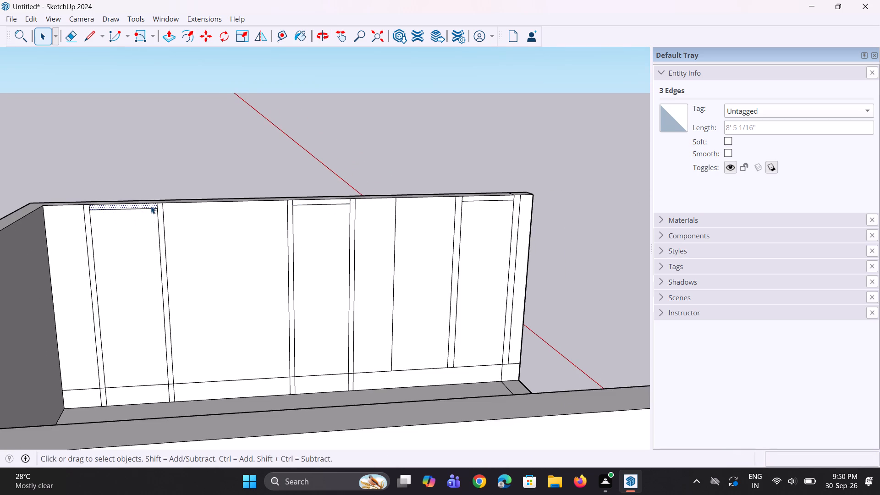
scroll(306, 203, up, 2)
ctrl+click(308, 202)
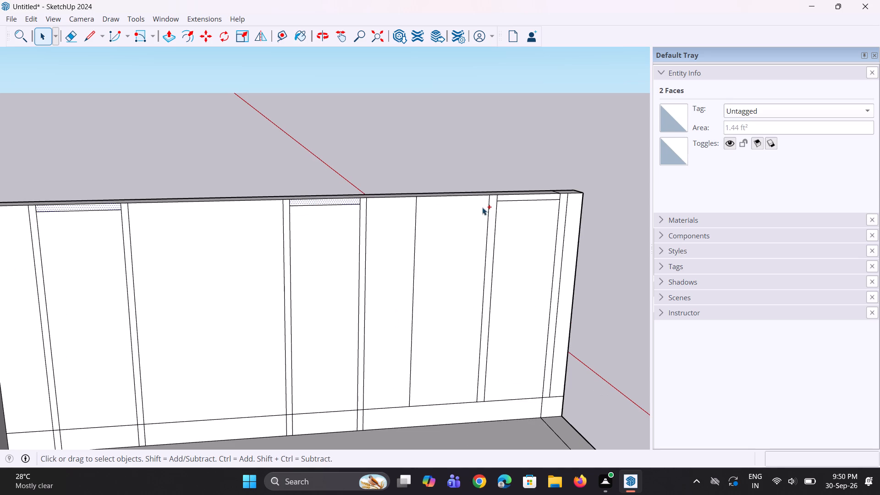
ctrl+click(508, 197)
key(m)
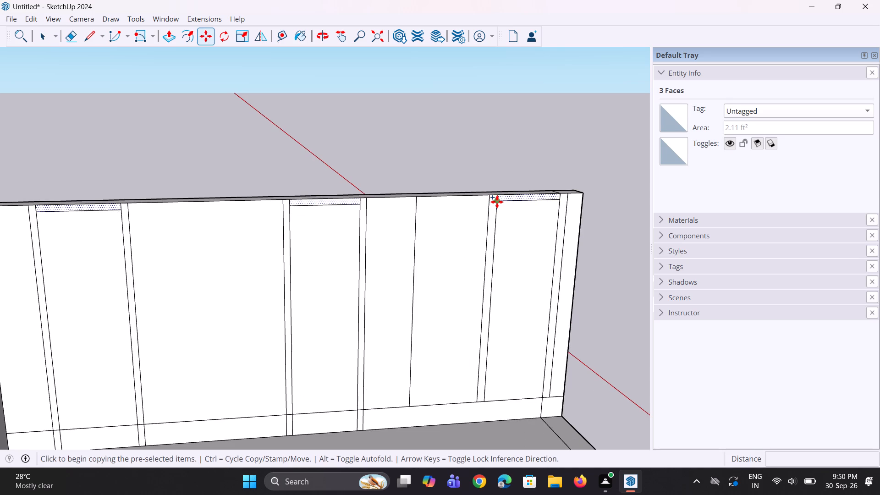
click(497, 202)
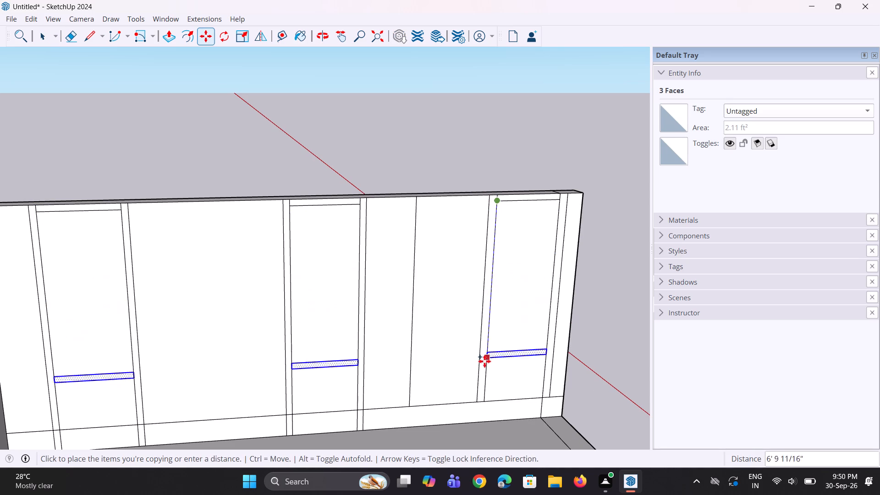
scroll(485, 398, up, 4)
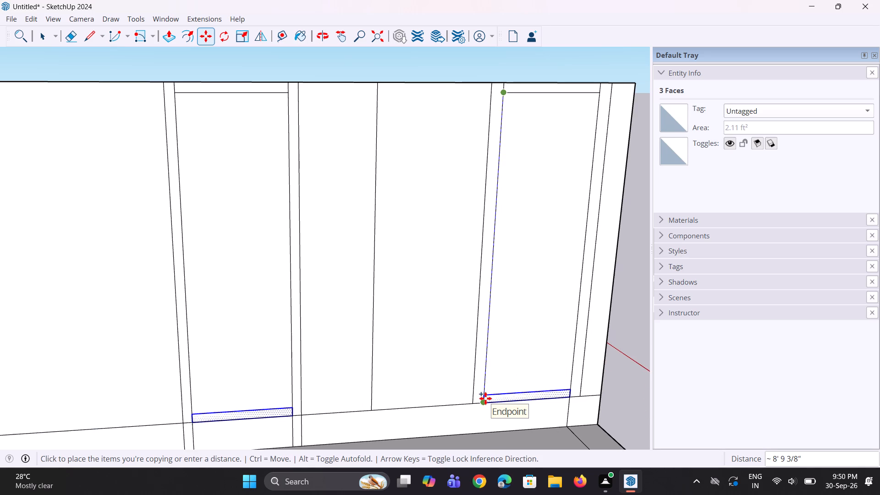
click(485, 398)
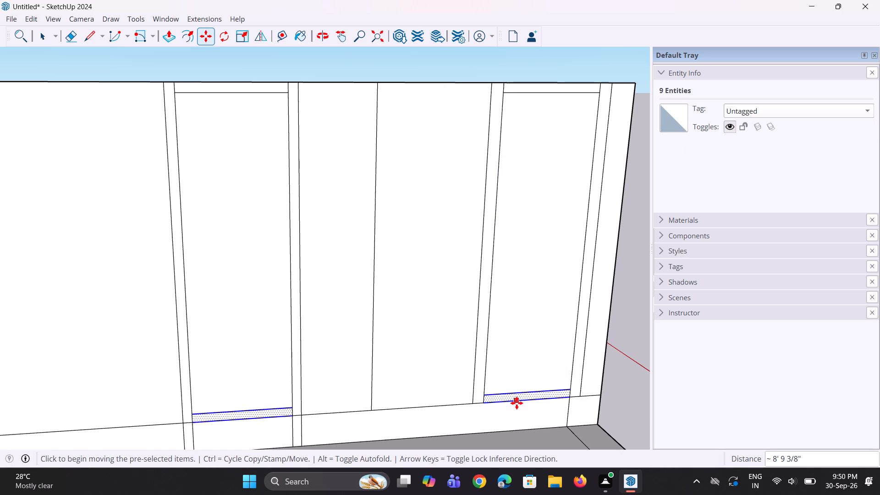
text(/4)
key(Return)
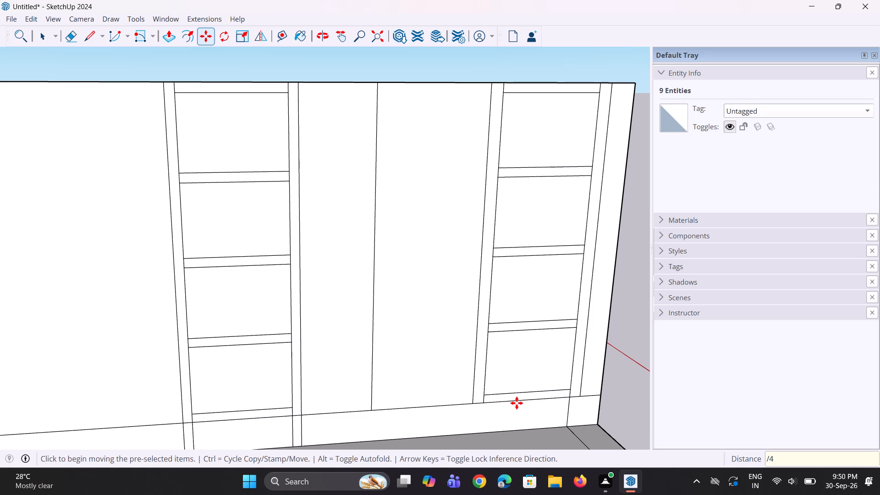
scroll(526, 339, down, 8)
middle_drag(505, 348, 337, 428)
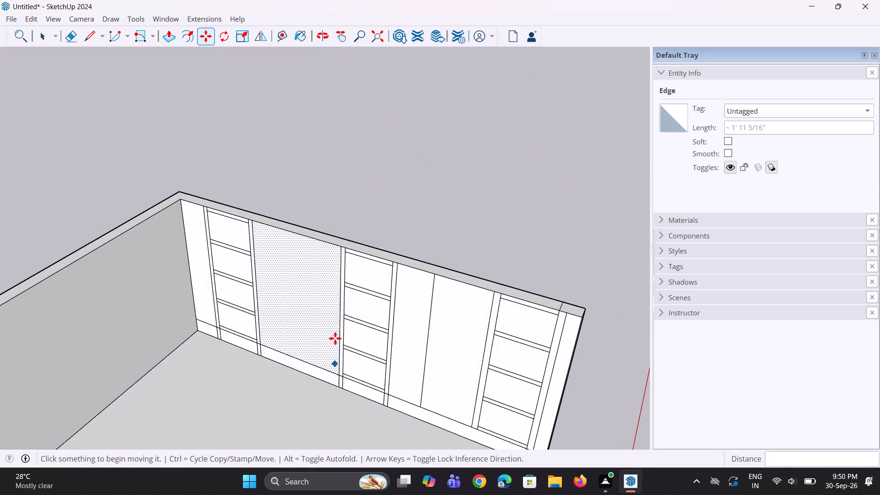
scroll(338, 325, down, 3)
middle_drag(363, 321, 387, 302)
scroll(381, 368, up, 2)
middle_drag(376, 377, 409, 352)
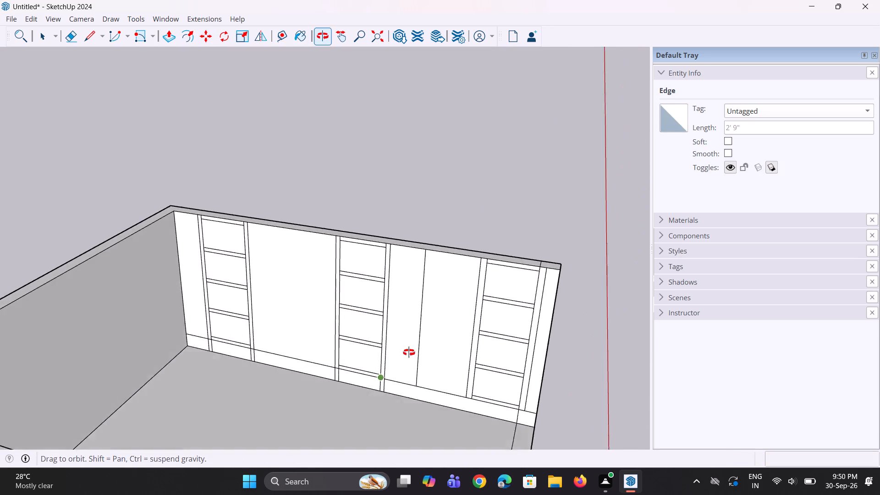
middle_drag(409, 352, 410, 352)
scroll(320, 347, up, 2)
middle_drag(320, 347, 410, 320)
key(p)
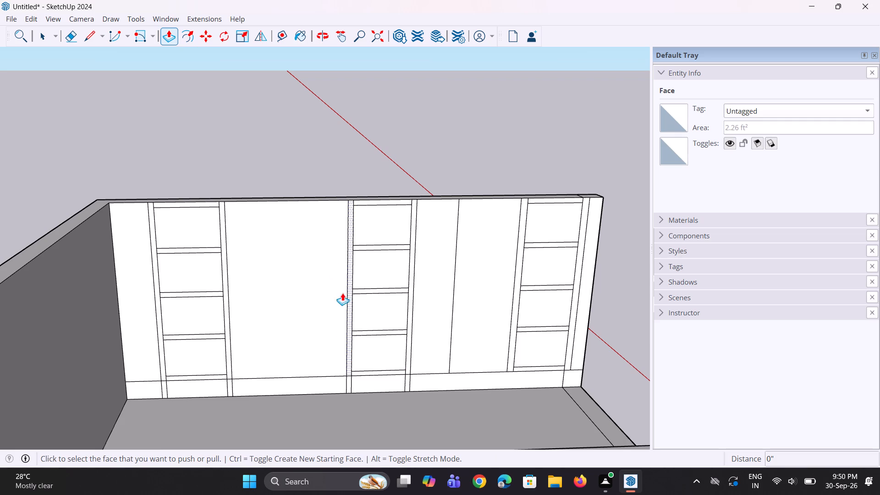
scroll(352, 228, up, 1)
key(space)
Erase the short vertical end segments of the top strip and the first crossbar in the middle divided column.
key(e)
scroll(372, 132, up, 2)
scroll(356, 194, up, 1)
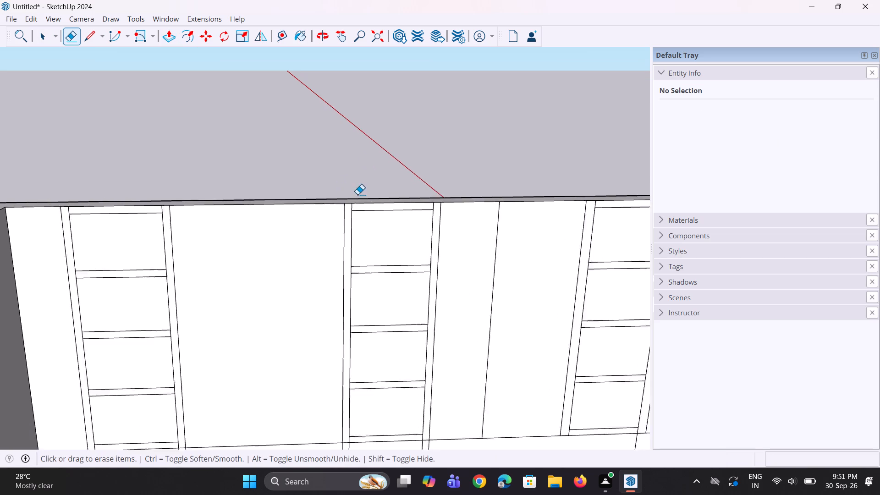
scroll(357, 194, up, 5)
click(351, 211)
click(491, 209)
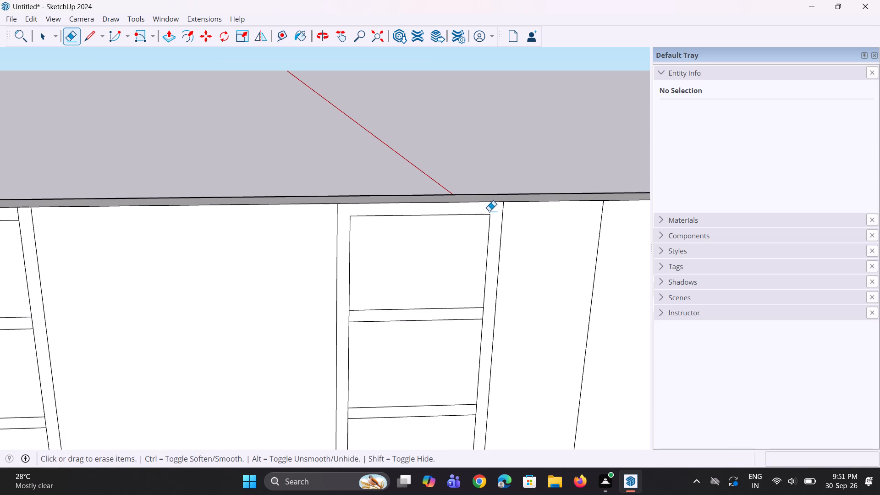
scroll(482, 315, up, 1)
click(482, 315)
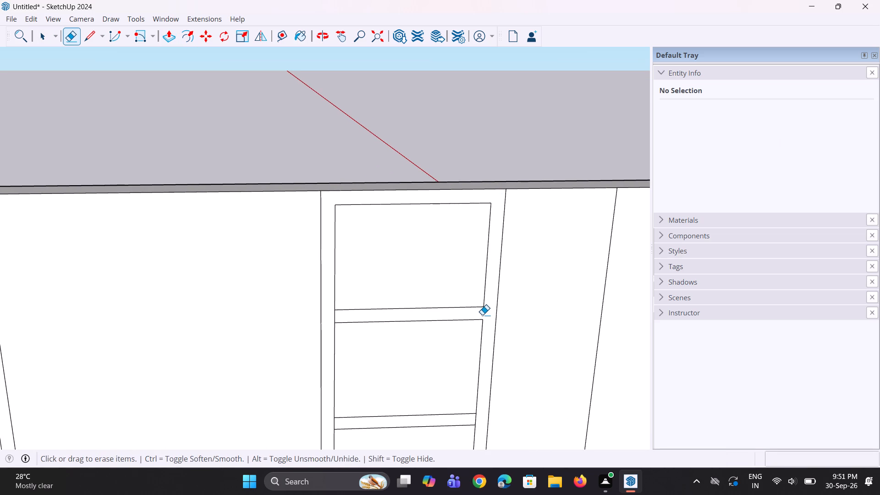
click(335, 318)
Erase the short vertical end segments of the second and third crossbars in the middle divided column.
scroll(350, 258, down, 8)
scroll(380, 340, up, 5)
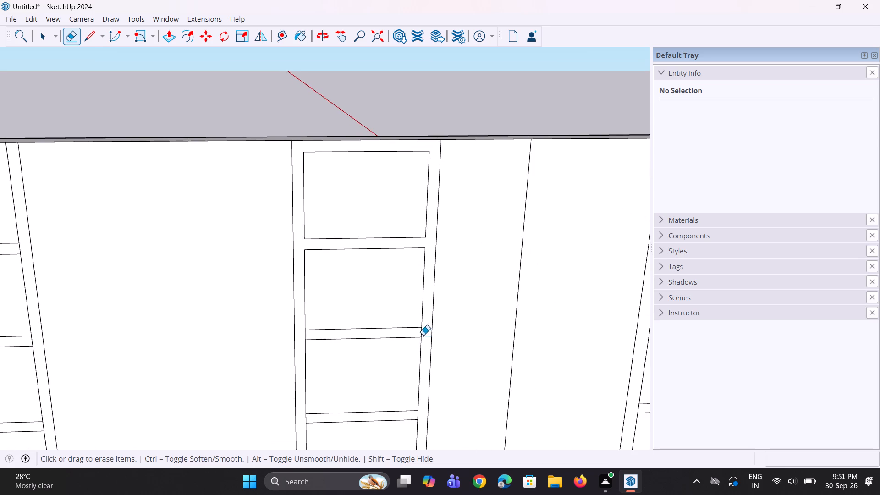
click(422, 334)
scroll(328, 345, up, 2)
click(300, 332)
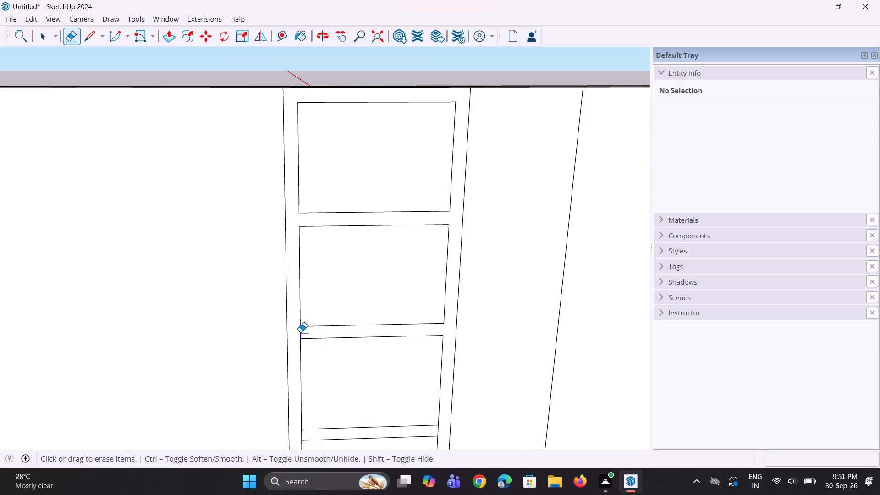
scroll(343, 258, down, 11)
scroll(361, 315, up, 7)
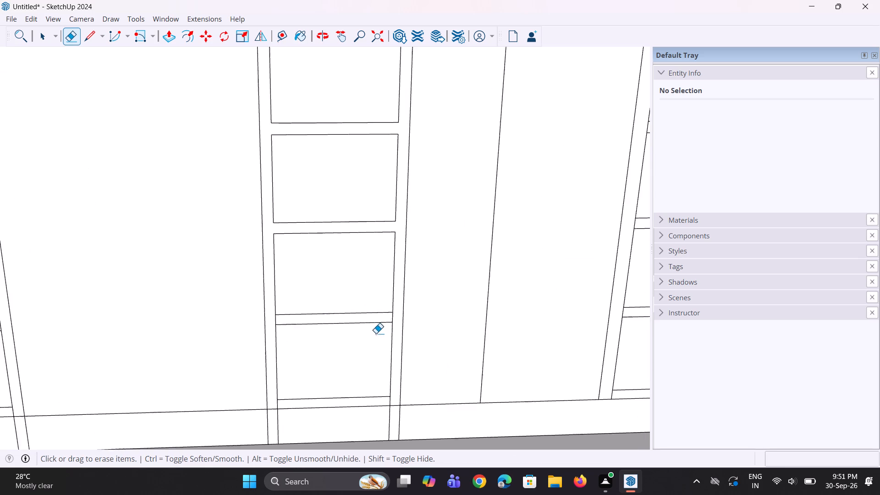
scroll(376, 333, up, 5)
click(393, 311)
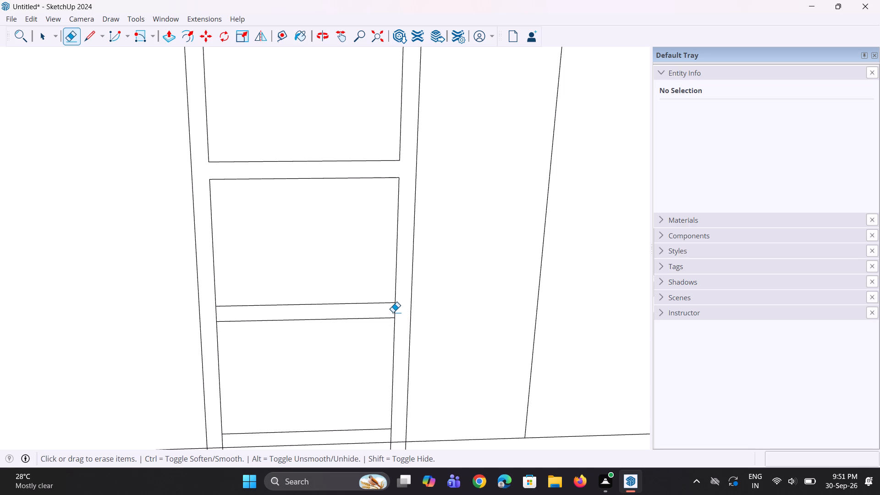
click(393, 313)
click(396, 313)
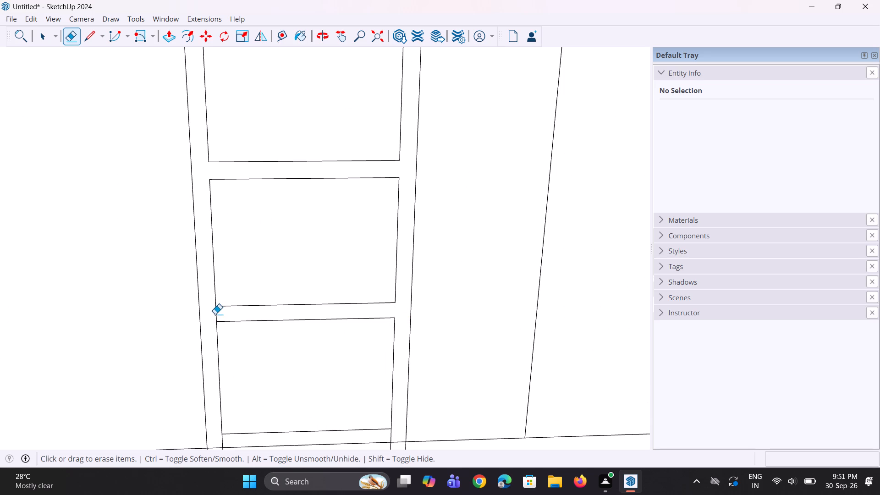
click(216, 315)
Erase the four vertical line pieces crossing the base band below the middle divided column.
scroll(206, 305, down, 8)
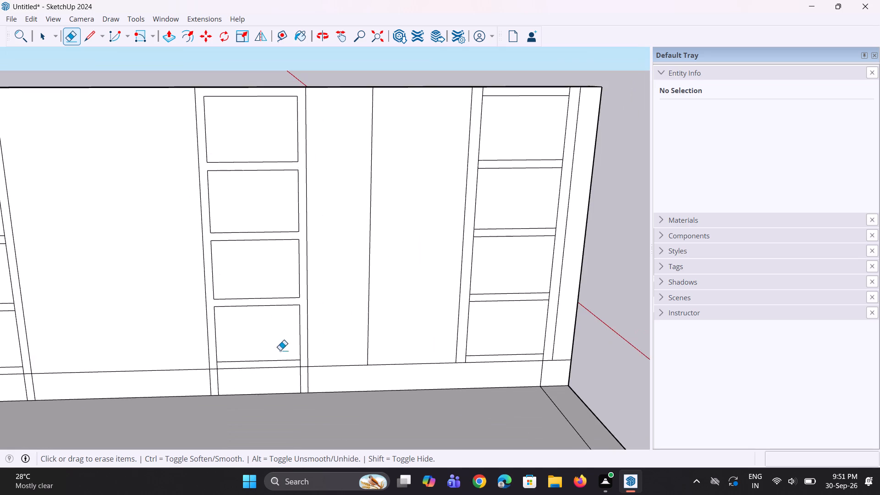
scroll(299, 406, up, 5)
middle_drag(304, 365, 304, 349)
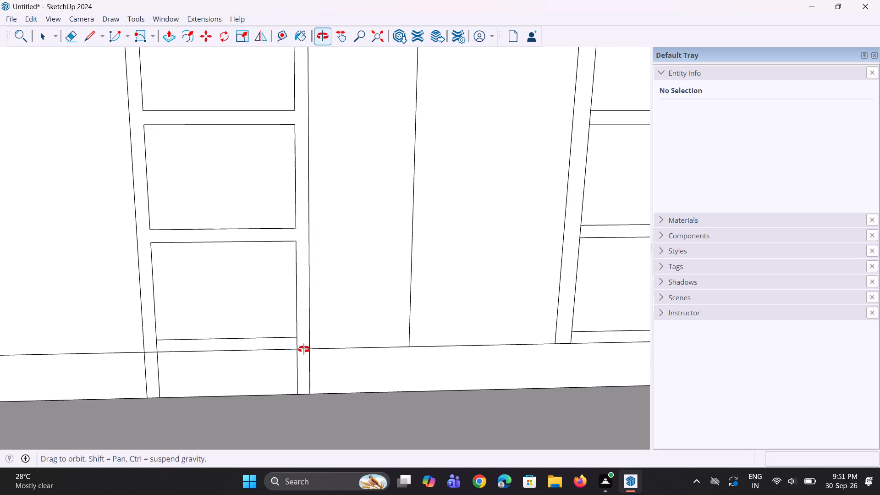
middle_drag(304, 349, 302, 360)
scroll(302, 360, down, 3)
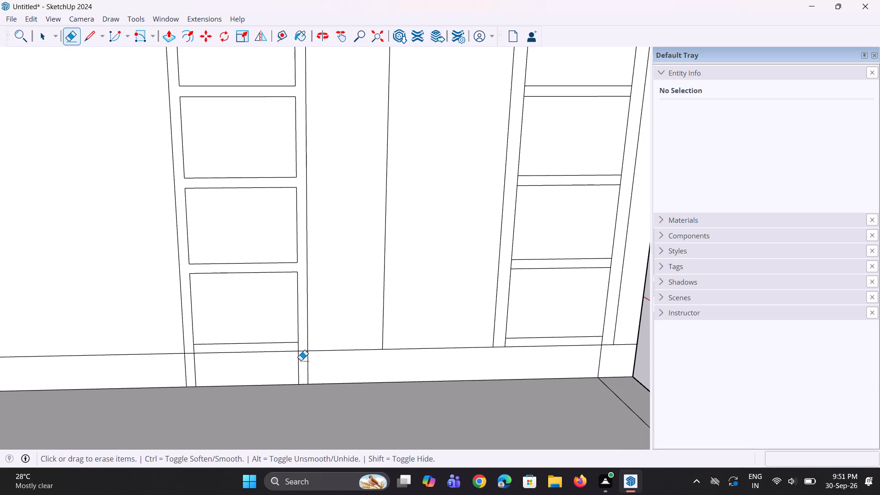
click(297, 361)
click(309, 365)
click(194, 369)
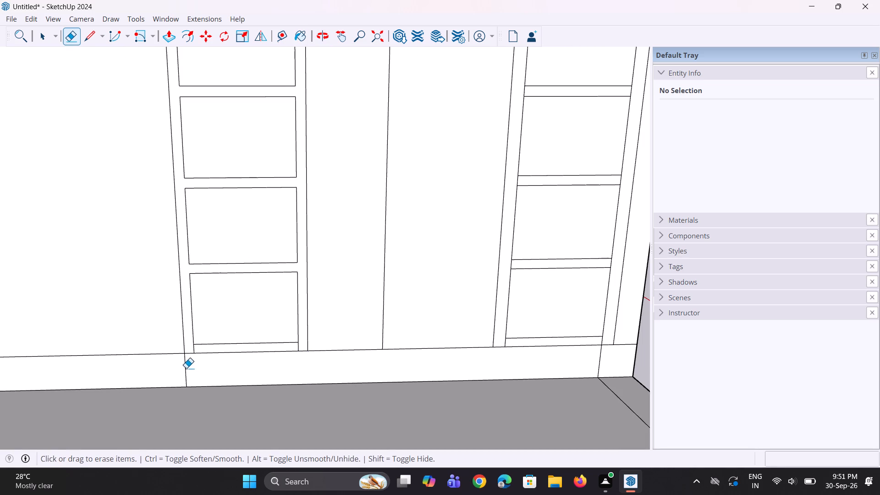
click(185, 368)
Erase the short vertical end segments of the bottom strip in the middle divided column.
scroll(195, 348, up, 2)
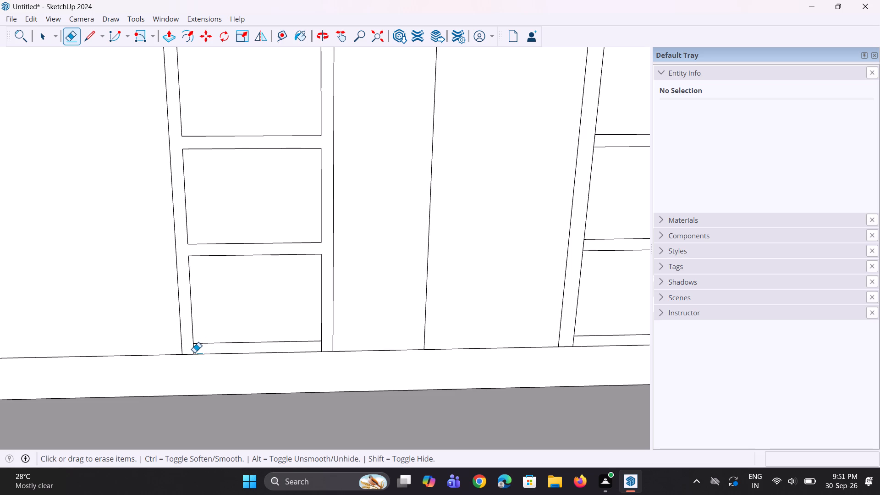
click(194, 352)
scroll(327, 352, up, 2)
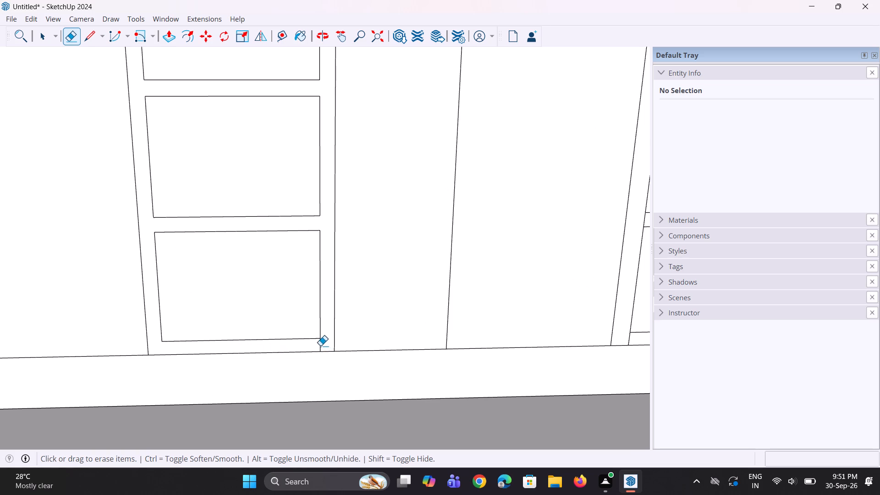
click(320, 346)
Erase the short vertical end segments of the bottom strip and the lowest crossbar in the column nearest the open end.
scroll(316, 375, down, 8)
scroll(523, 368, up, 8)
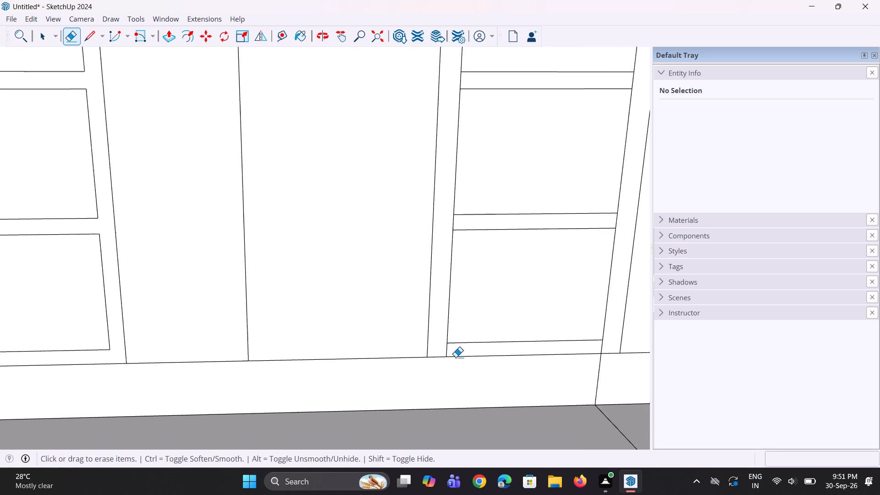
scroll(456, 357, up, 1)
click(446, 351)
click(454, 209)
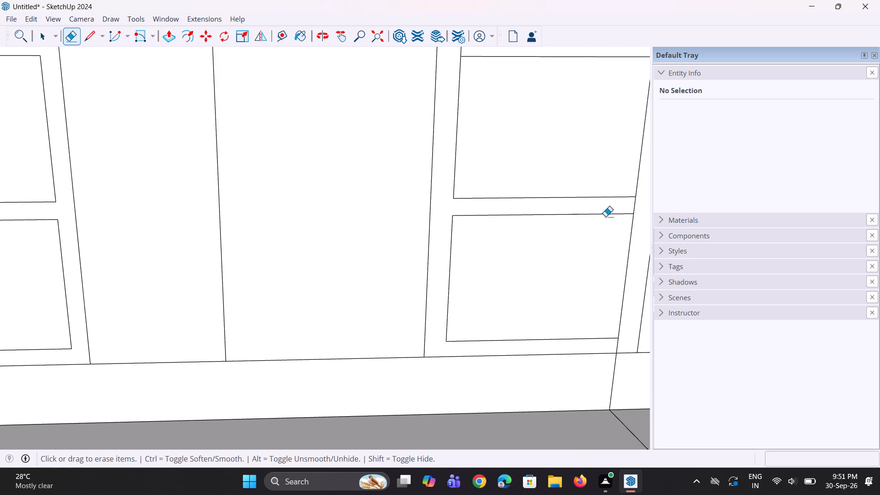
click(635, 203)
click(618, 350)
Erase the short vertical end segments of the upper two crossbars in the column nearest the open end.
scroll(554, 381, down, 9)
scroll(612, 264, up, 2)
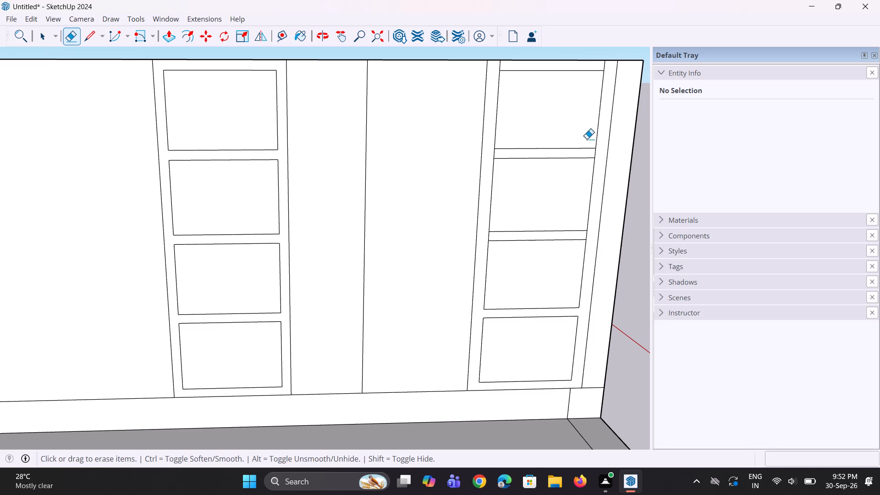
scroll(500, 158, up, 3)
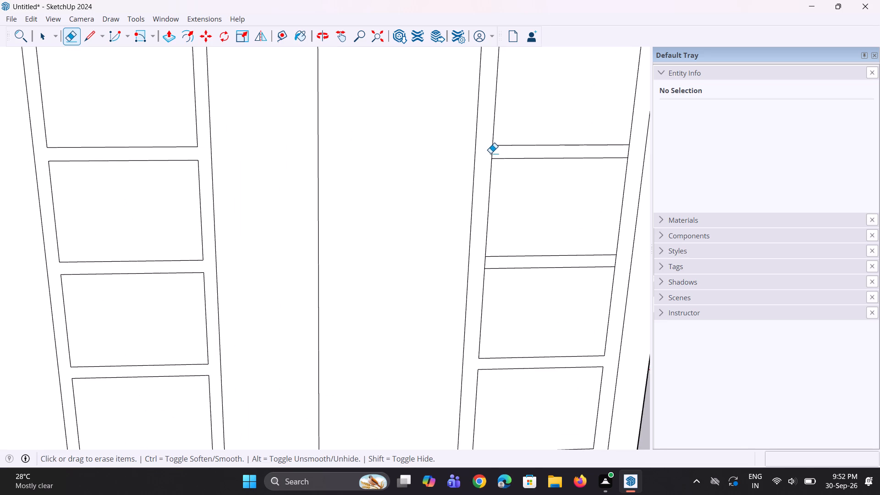
click(492, 153)
scroll(456, 203, down, 4)
scroll(550, 175, up, 2)
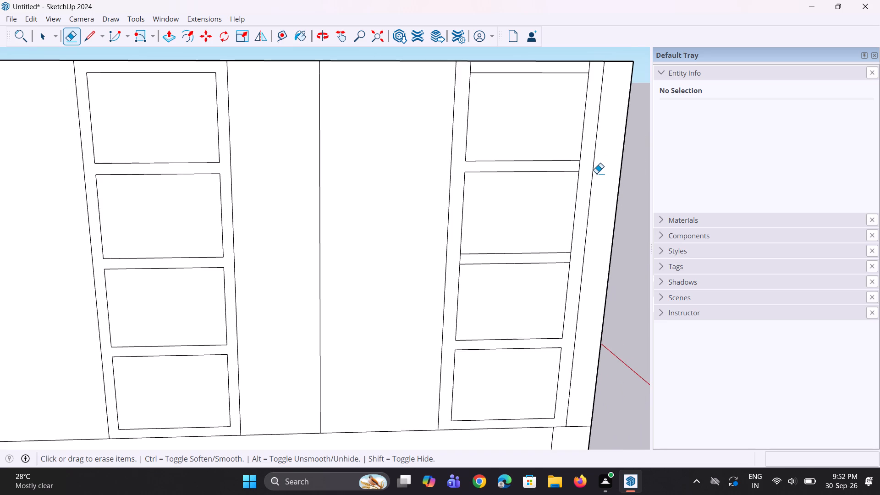
click(579, 166)
scroll(570, 247, up, 2)
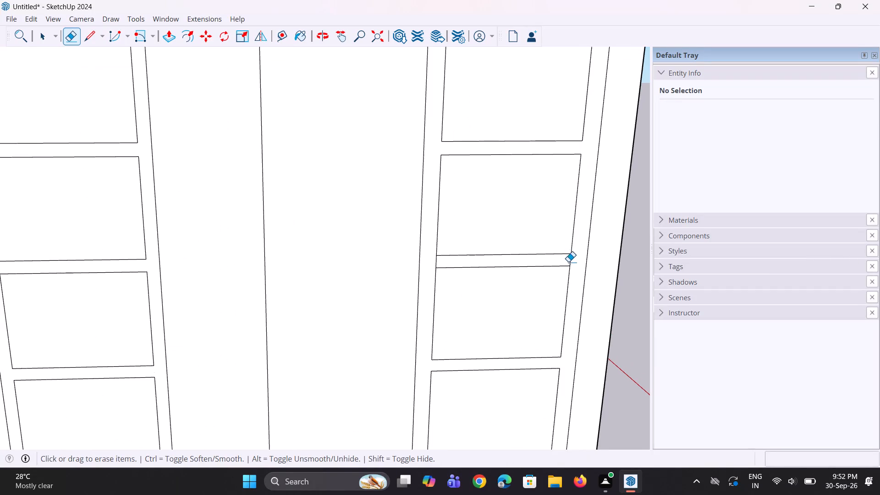
click(569, 259)
scroll(425, 266, up, 2)
click(439, 257)
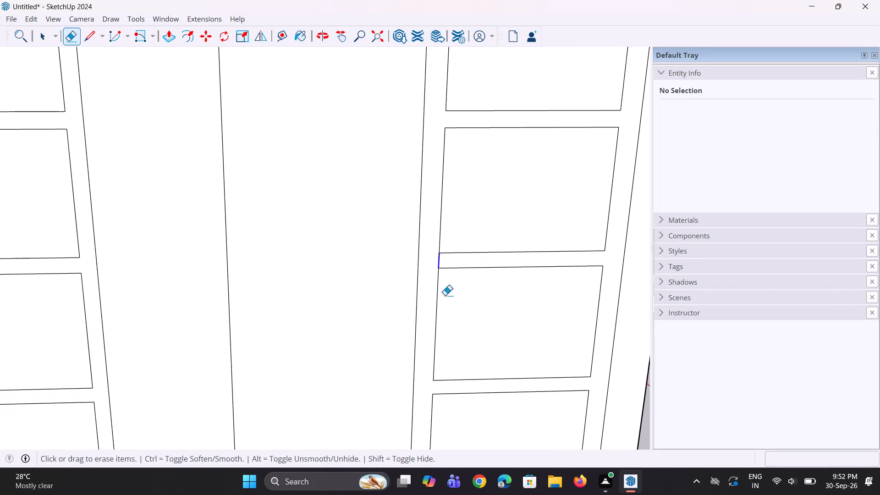
Erase the short vertical end segments of the top strip in the column nearest the open end.
scroll(441, 319, down, 8)
scroll(455, 187, up, 8)
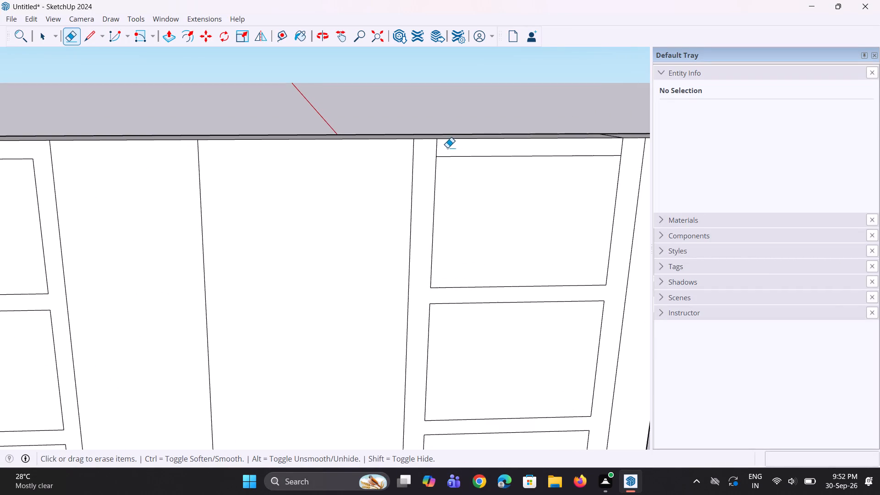
click(440, 148)
click(435, 152)
scroll(438, 153, down, 5)
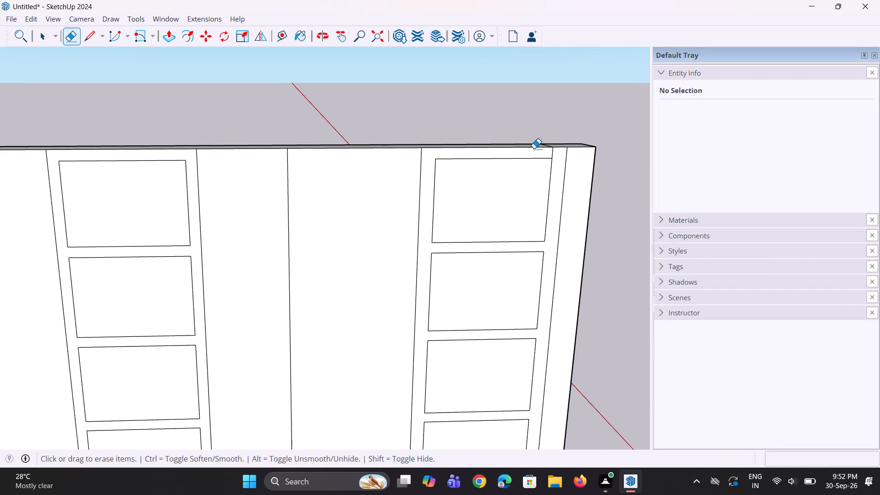
scroll(534, 148, up, 2)
click(557, 155)
scroll(550, 160, down, 3)
Erase the stray short line crossing the wall's top face near the open end.
middle_drag(550, 160, 538, 233)
scroll(559, 156, up, 1)
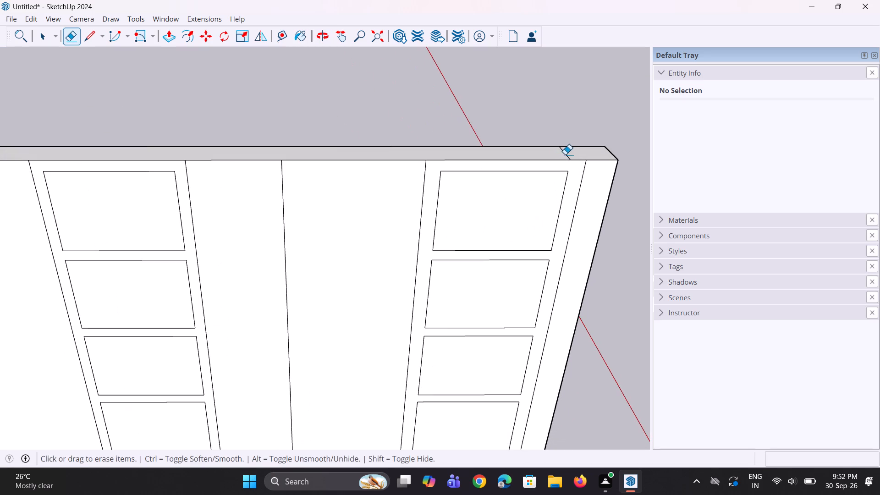
click(566, 154)
Erase the short vertical end segments of the top strip and upper two crossbars in the column nearest the dark wall.
scroll(565, 161, down, 12)
scroll(241, 185, up, 4)
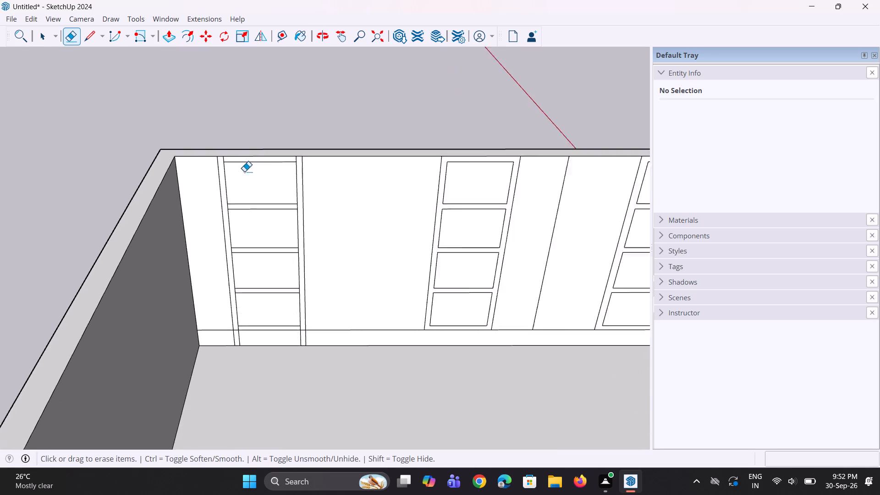
scroll(244, 171, up, 6)
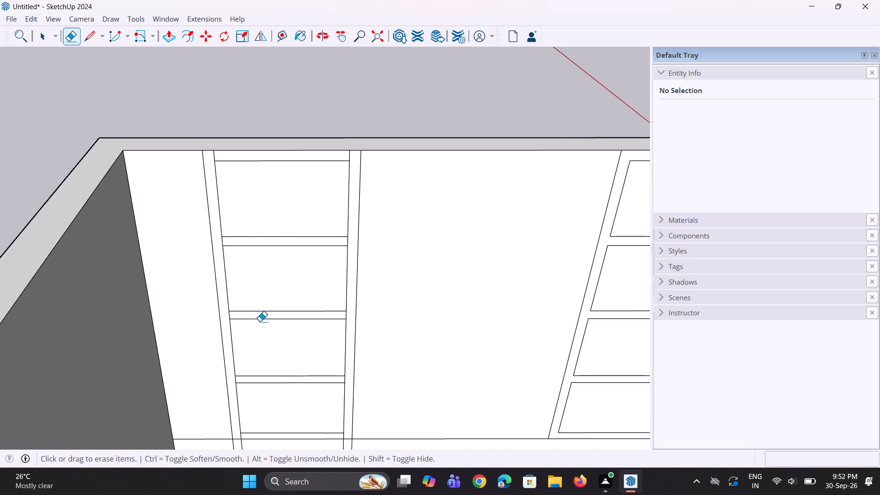
scroll(207, 162, up, 4)
click(218, 154)
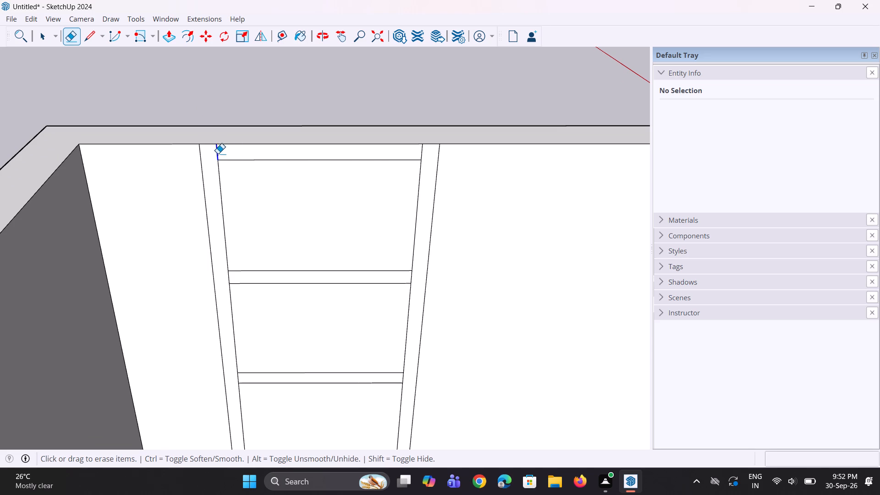
click(422, 152)
click(411, 279)
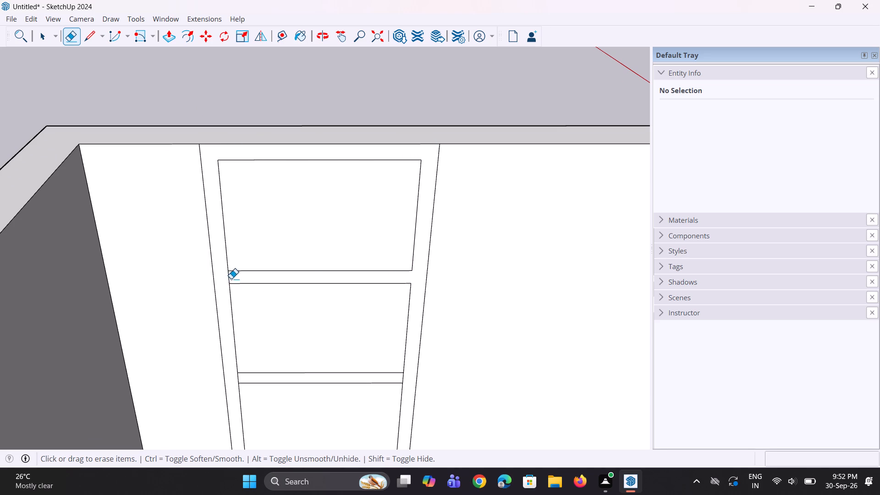
click(231, 279)
scroll(237, 221, down, 5)
scroll(304, 397, up, 6)
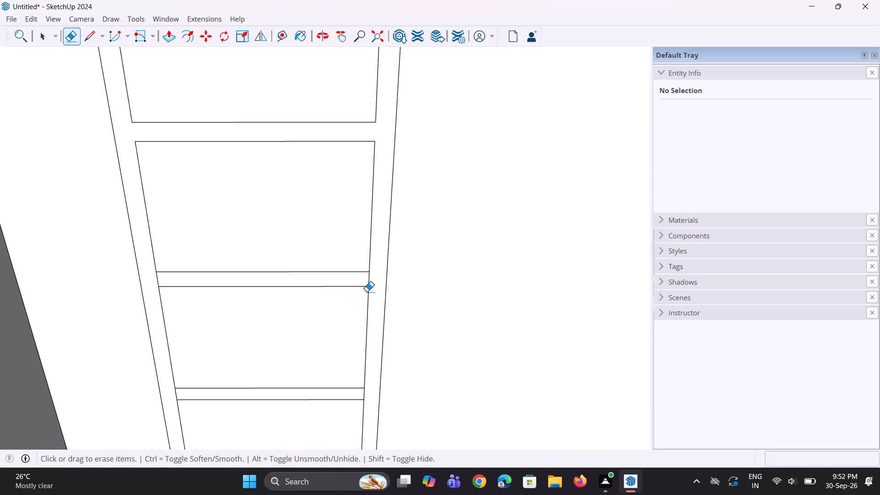
click(369, 280)
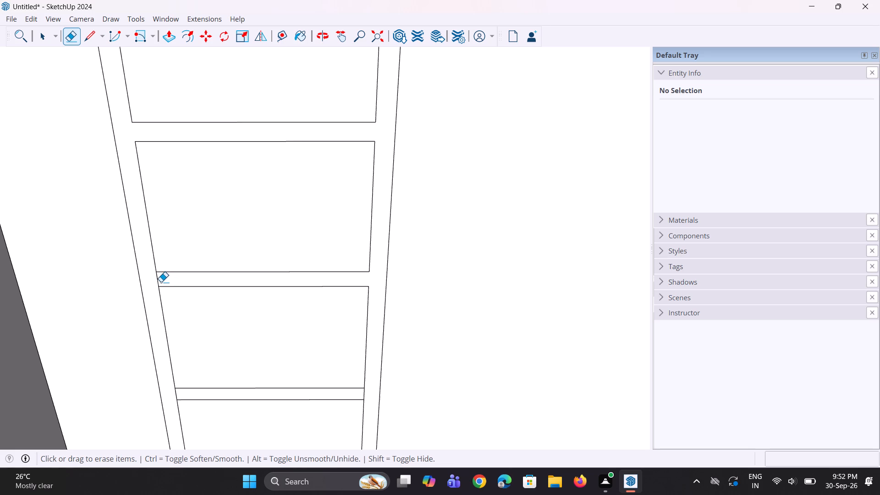
click(159, 283)
Erase the four vertical line pieces crossing the base band below the column nearest the dark wall.
scroll(193, 253, down, 10)
scroll(260, 377, up, 11)
click(285, 356)
drag(275, 364, 319, 375)
drag(19, 365, 87, 382)
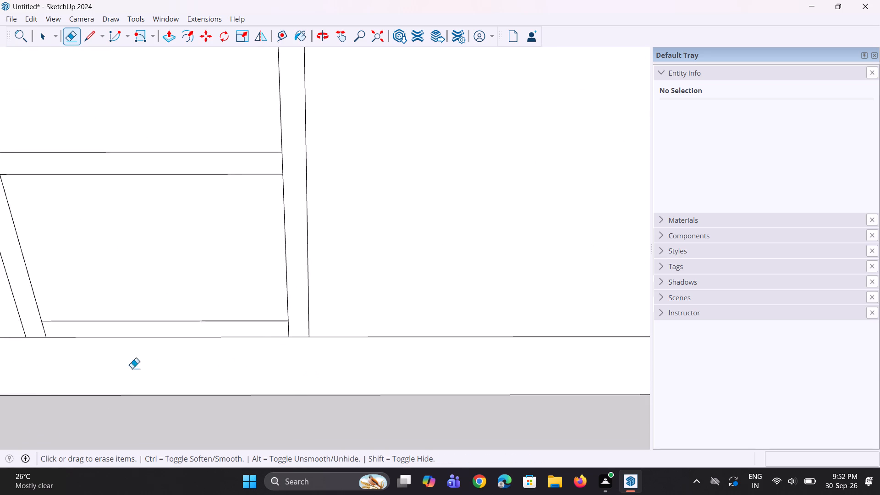
Erase the short vertical end segments of the bottom strip and lowest crossbar in the column nearest the dark wall.
drag(277, 330, 310, 333)
key(Escape)
click(289, 331)
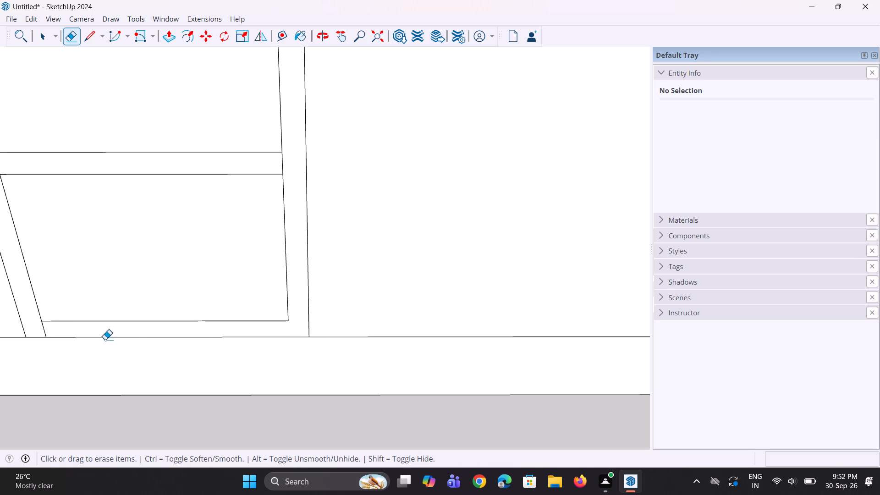
click(44, 333)
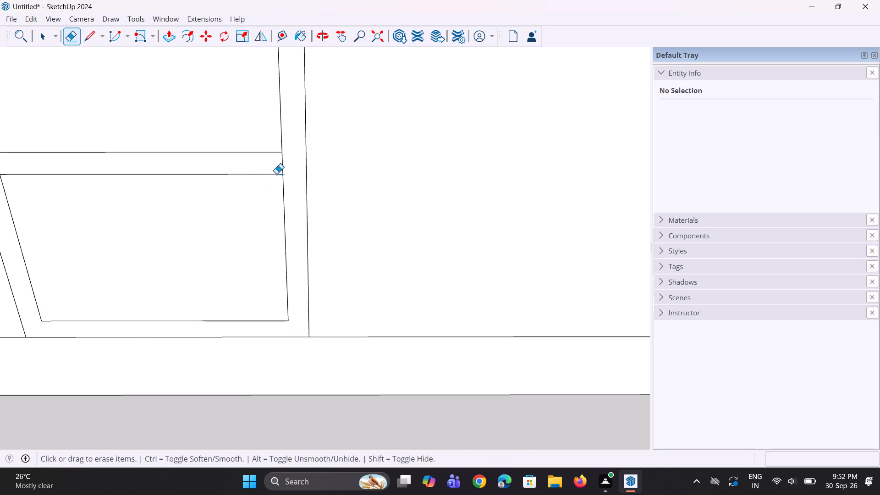
click(281, 168)
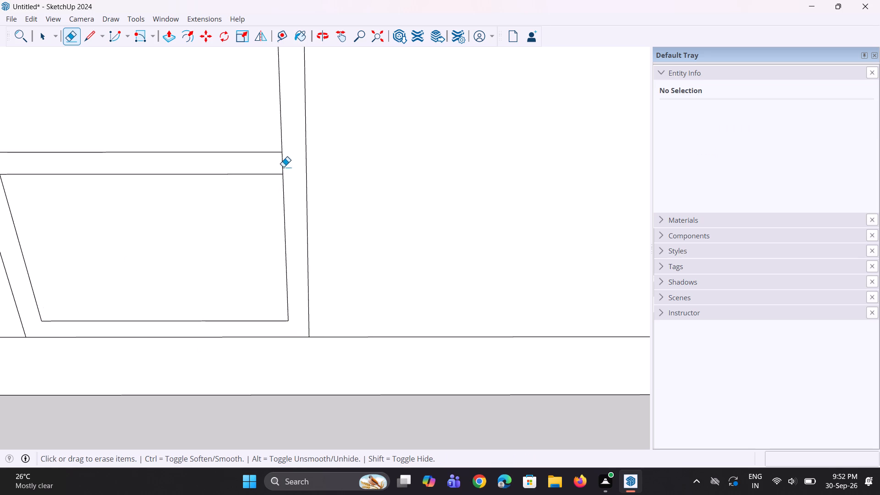
click(283, 167)
scroll(300, 209, down, 9)
scroll(174, 191, up, 7)
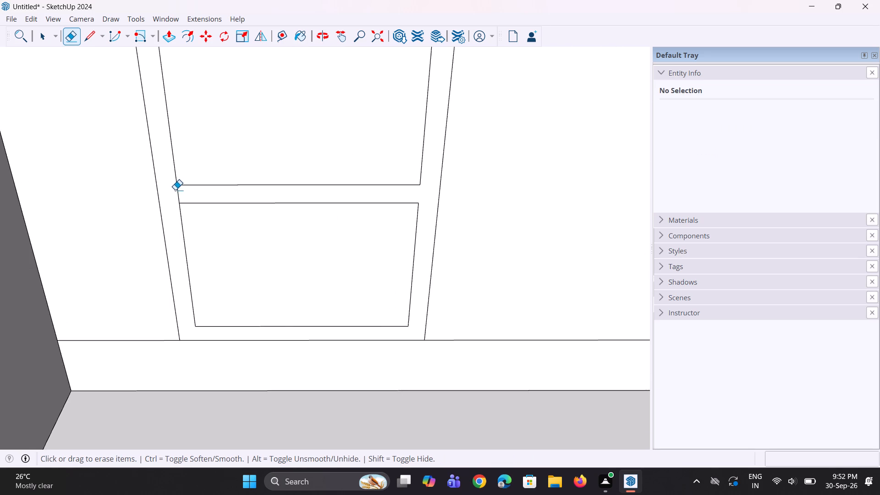
click(179, 197)
scroll(176, 231, down, 14)
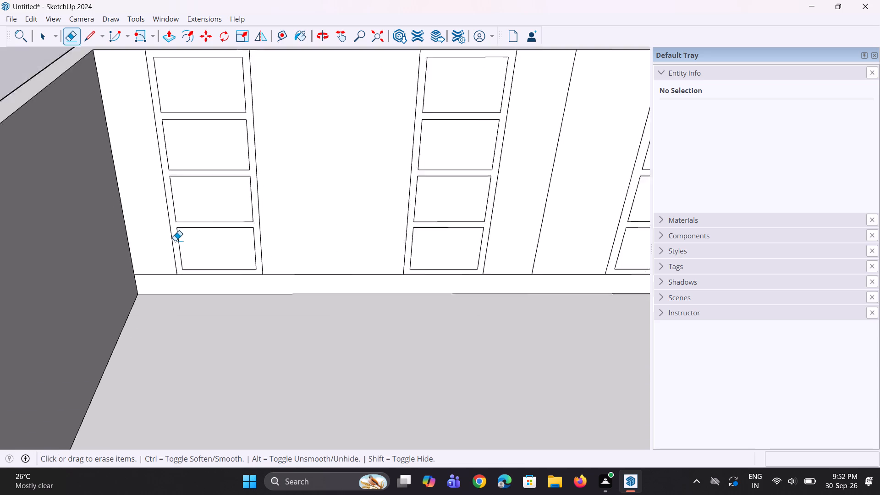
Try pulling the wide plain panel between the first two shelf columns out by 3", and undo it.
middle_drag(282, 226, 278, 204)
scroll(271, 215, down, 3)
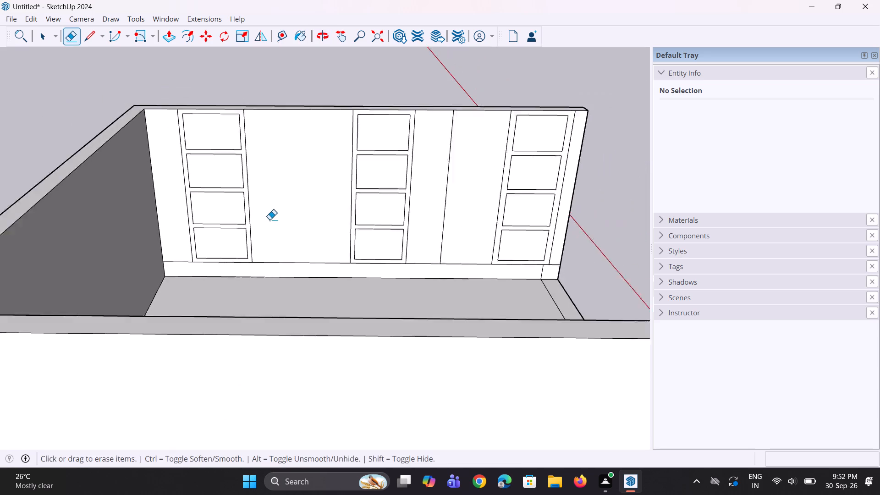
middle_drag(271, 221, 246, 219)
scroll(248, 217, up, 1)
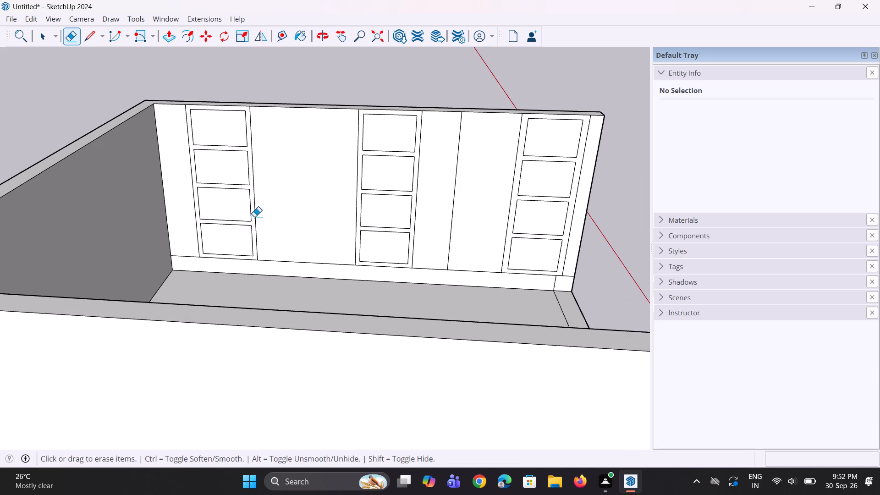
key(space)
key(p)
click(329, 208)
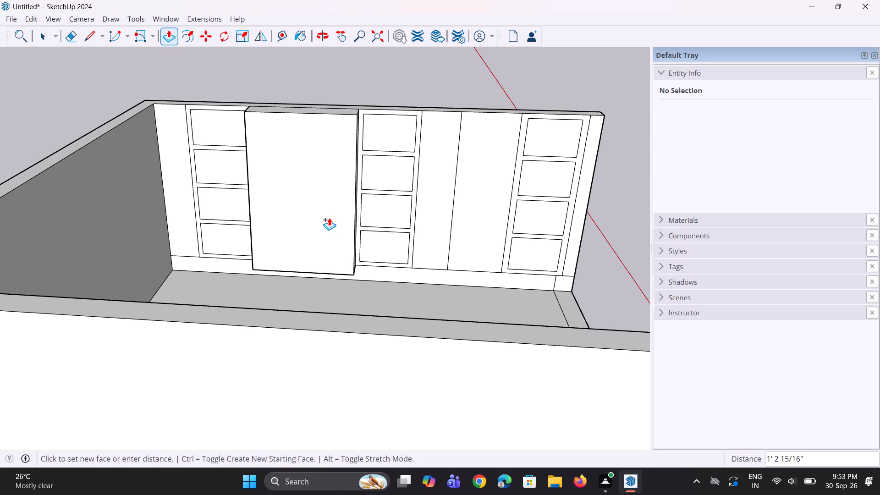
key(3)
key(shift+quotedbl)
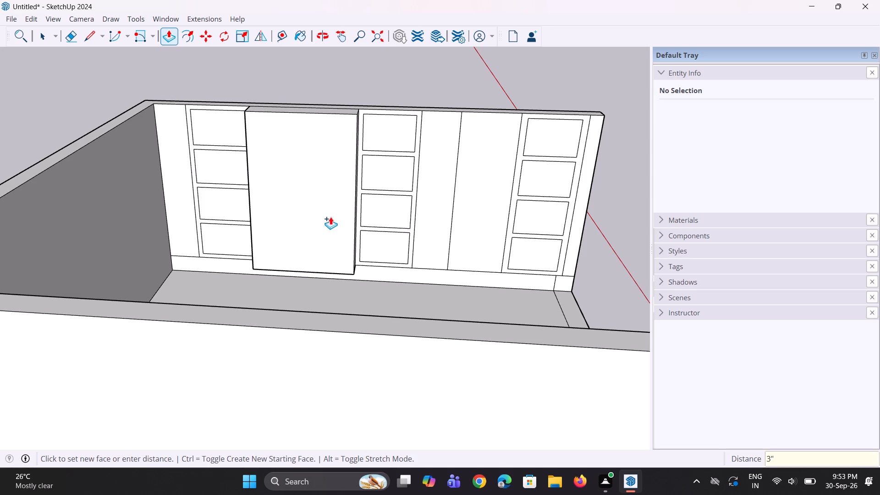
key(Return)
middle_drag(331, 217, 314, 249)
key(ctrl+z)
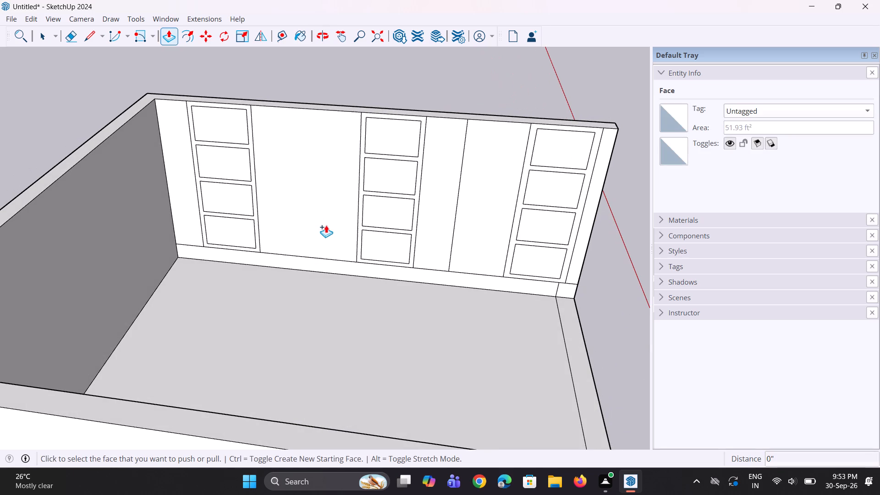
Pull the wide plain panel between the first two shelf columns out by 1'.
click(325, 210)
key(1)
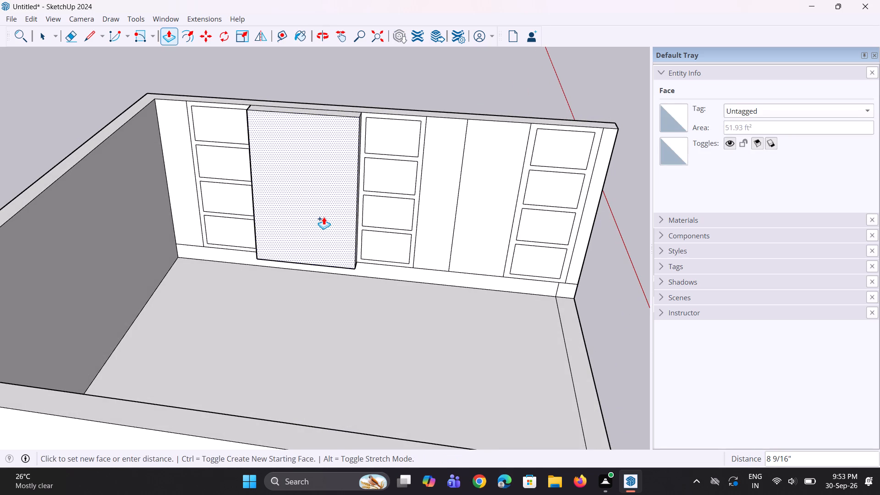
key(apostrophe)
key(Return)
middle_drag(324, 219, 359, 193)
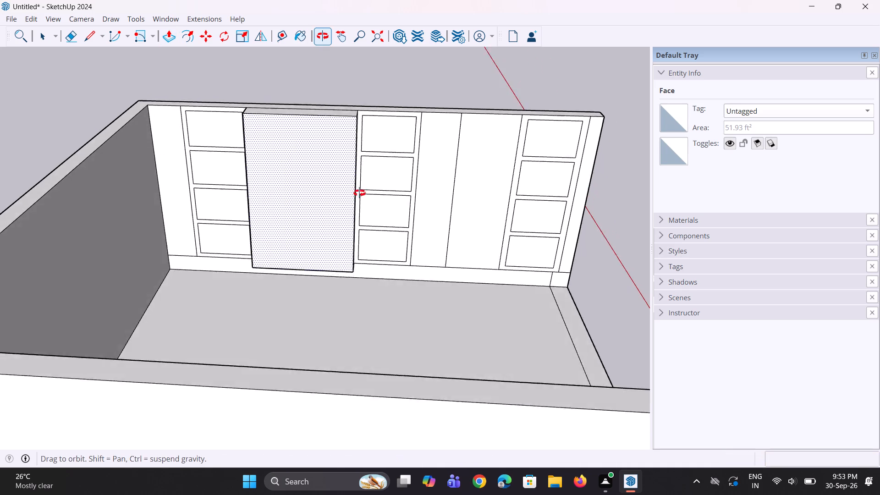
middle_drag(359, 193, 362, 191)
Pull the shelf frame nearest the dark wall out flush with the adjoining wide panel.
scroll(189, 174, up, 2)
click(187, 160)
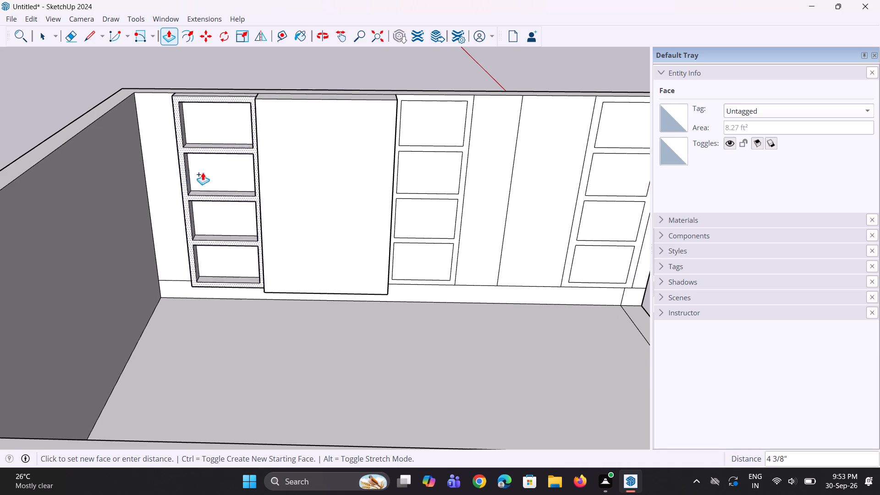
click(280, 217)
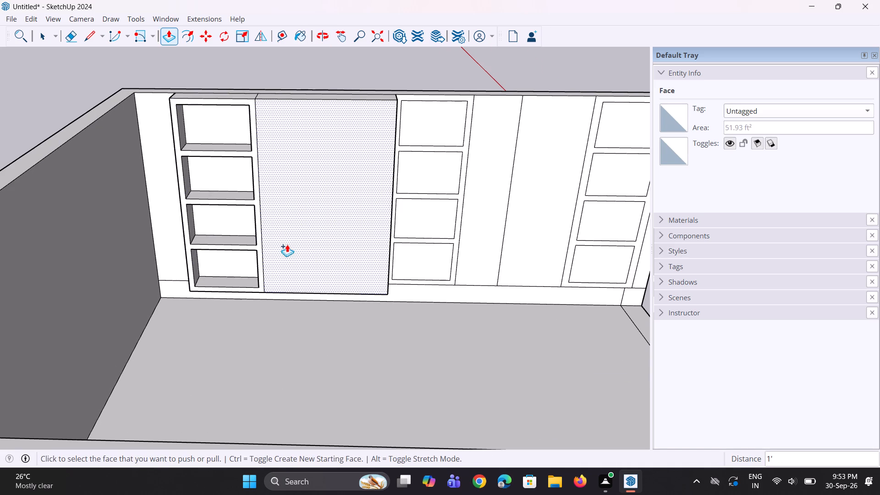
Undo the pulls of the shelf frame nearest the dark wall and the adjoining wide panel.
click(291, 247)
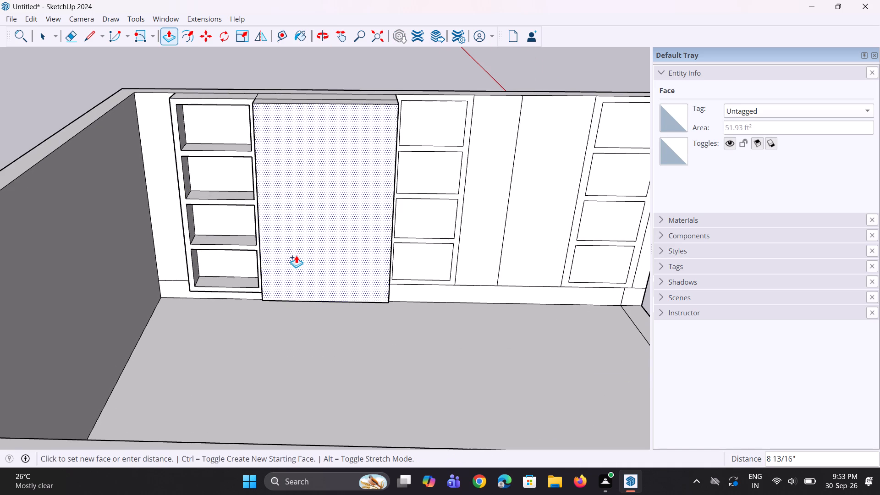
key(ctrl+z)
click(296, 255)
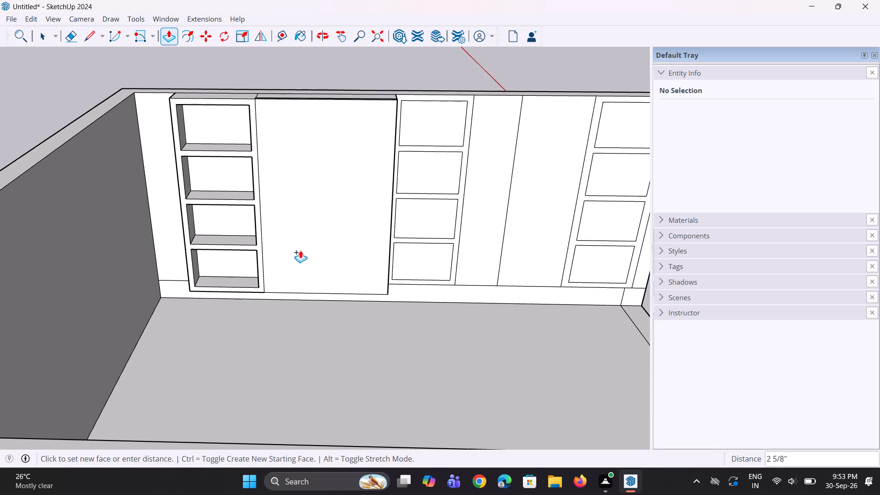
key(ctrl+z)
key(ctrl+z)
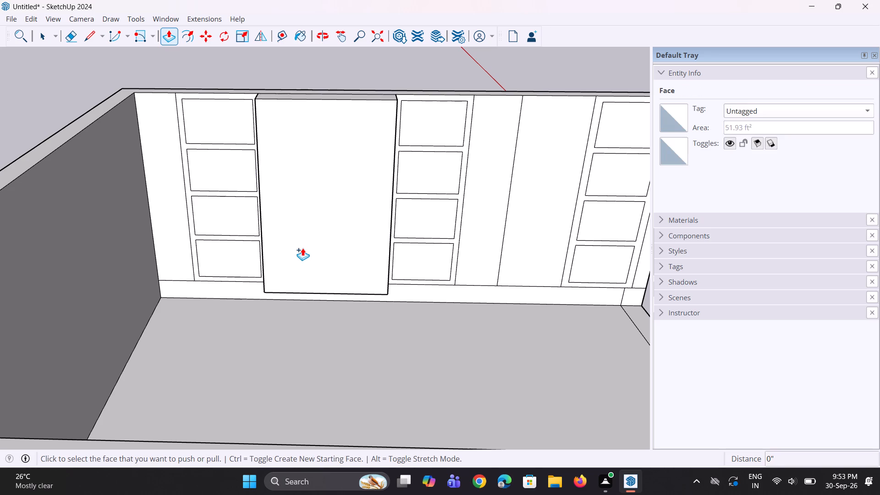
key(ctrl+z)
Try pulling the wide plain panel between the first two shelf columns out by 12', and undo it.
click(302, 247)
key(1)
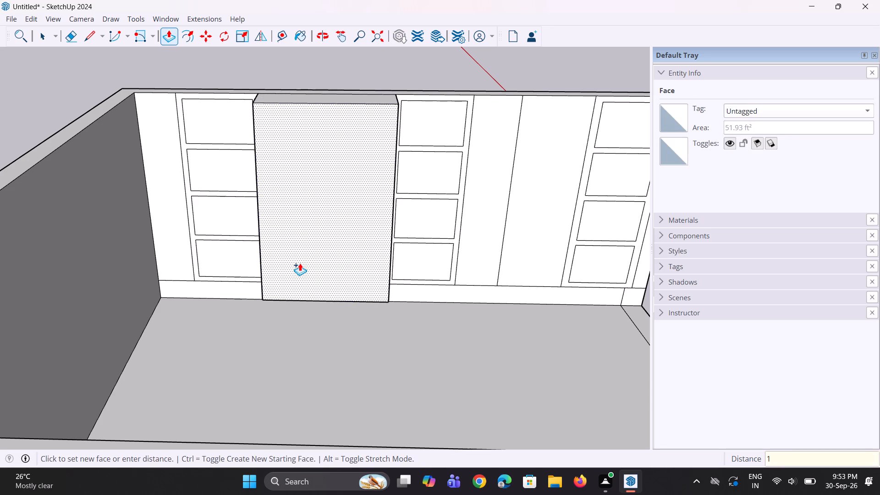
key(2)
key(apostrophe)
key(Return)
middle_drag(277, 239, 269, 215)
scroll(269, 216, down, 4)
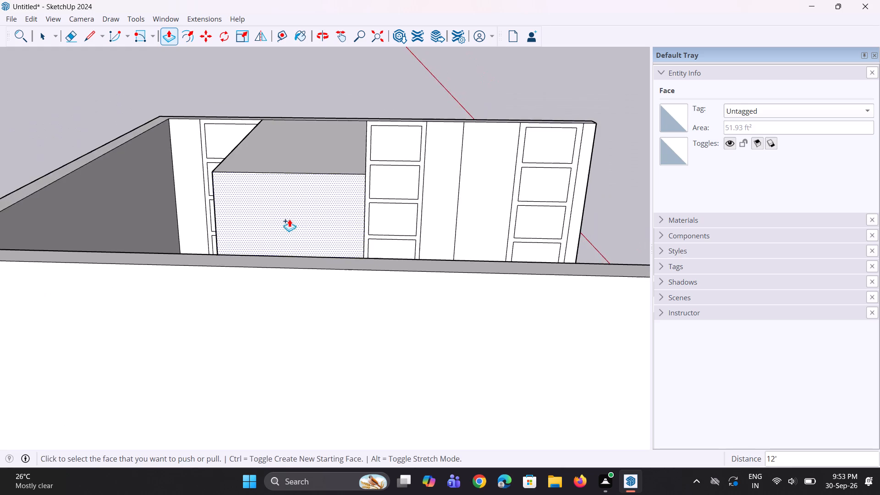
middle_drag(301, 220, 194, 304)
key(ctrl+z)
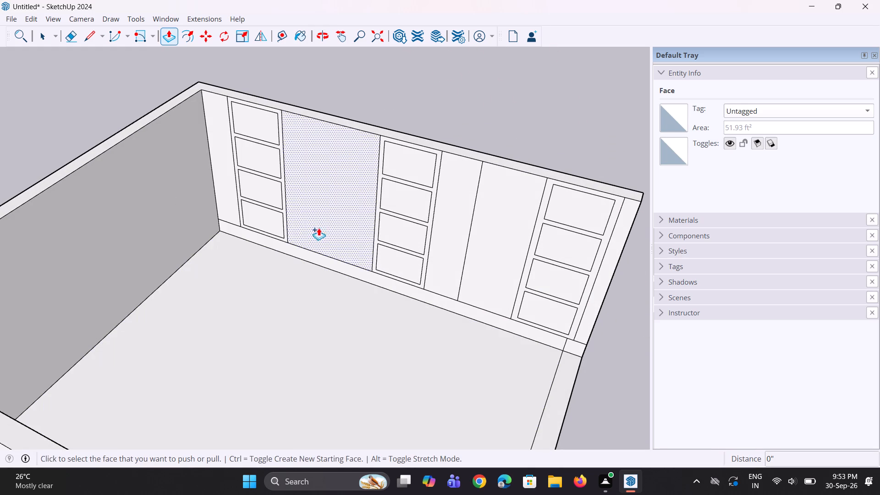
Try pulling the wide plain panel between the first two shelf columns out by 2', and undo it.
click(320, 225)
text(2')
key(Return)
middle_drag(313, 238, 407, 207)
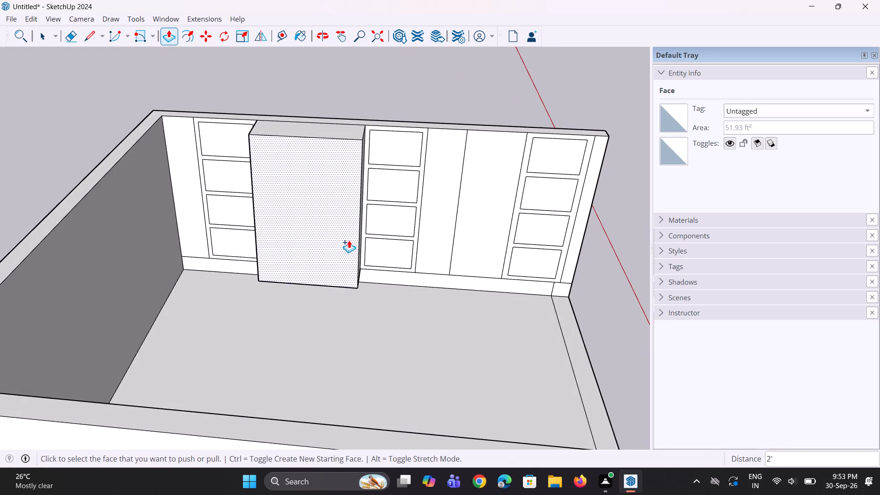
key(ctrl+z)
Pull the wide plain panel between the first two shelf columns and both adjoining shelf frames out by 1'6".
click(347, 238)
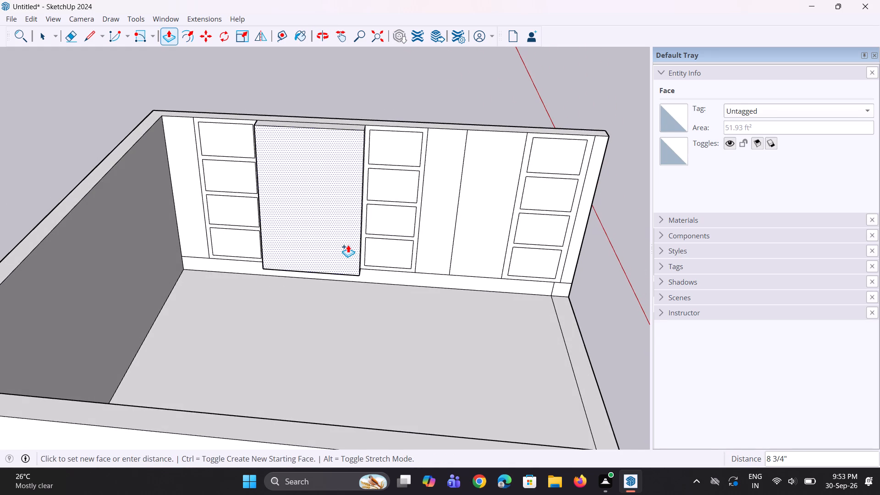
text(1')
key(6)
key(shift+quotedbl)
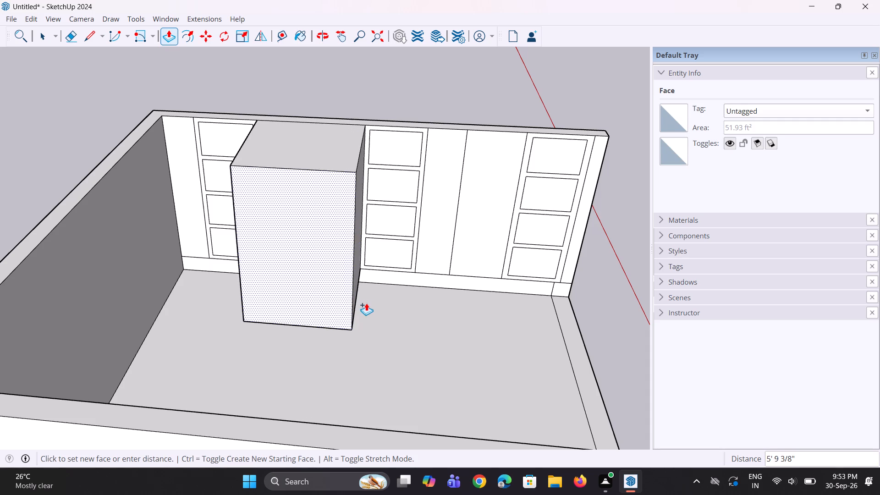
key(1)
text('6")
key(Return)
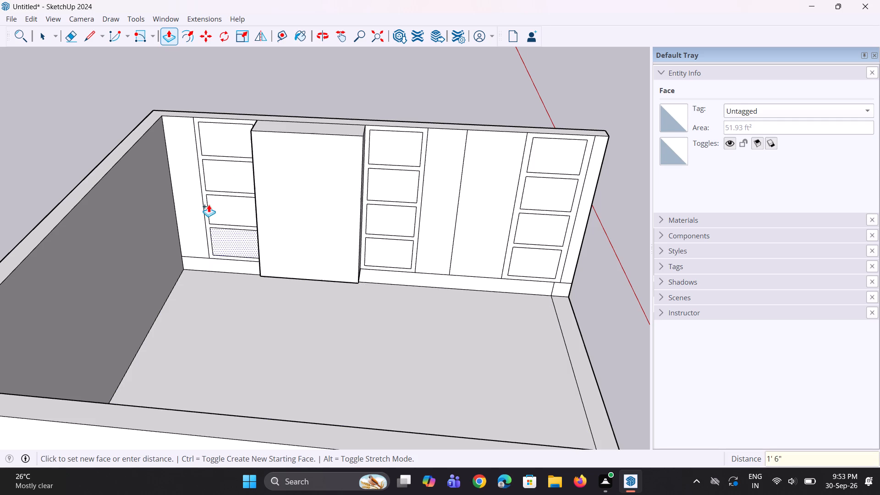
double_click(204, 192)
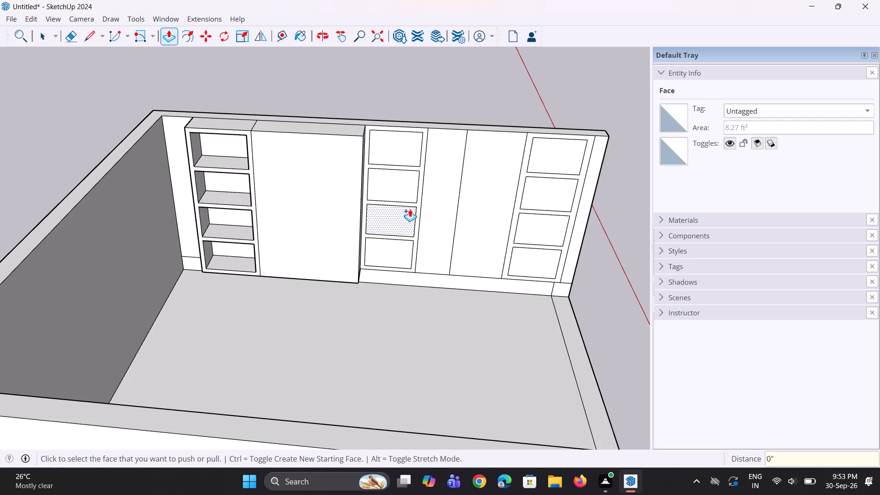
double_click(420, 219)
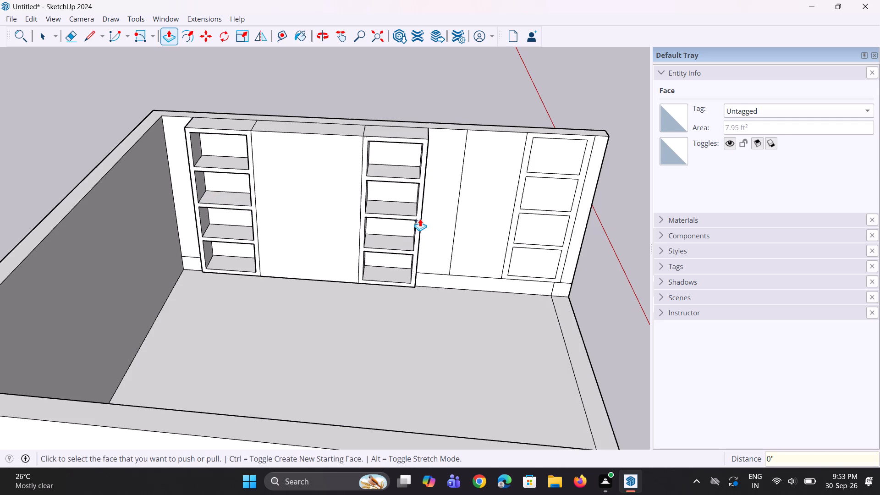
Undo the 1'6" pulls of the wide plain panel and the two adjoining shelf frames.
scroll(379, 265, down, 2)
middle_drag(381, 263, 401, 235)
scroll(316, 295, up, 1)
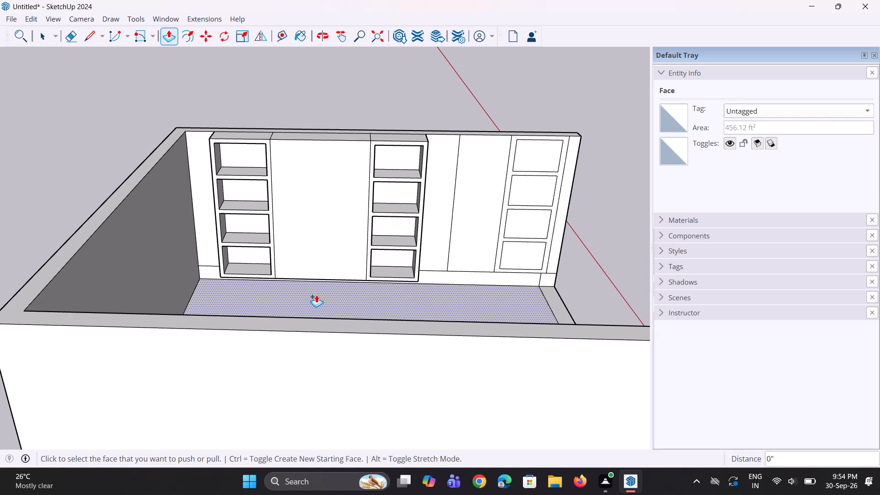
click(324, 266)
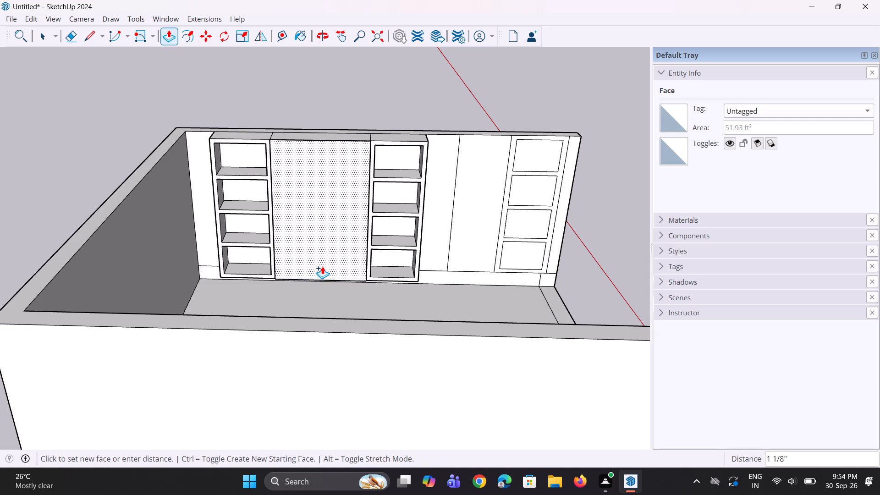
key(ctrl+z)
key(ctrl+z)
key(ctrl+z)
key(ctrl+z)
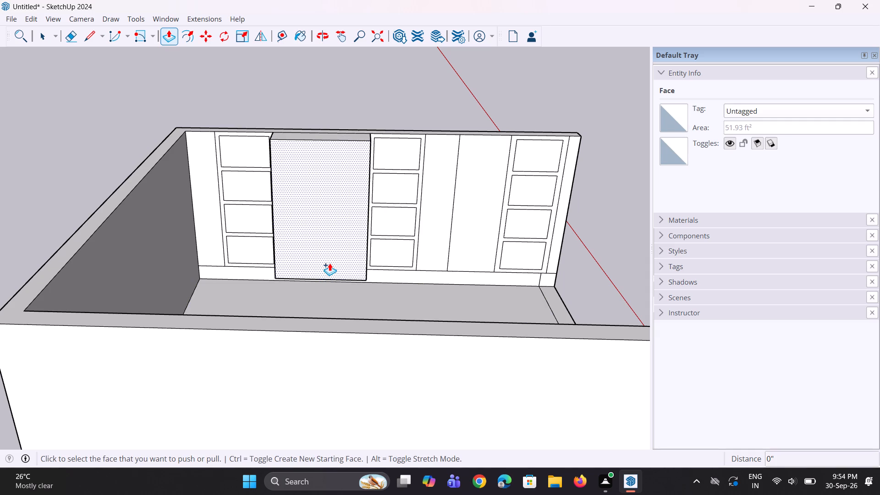
Pull the wide plain panel between the first two shelf columns out by 1'.
click(330, 254)
key(1)
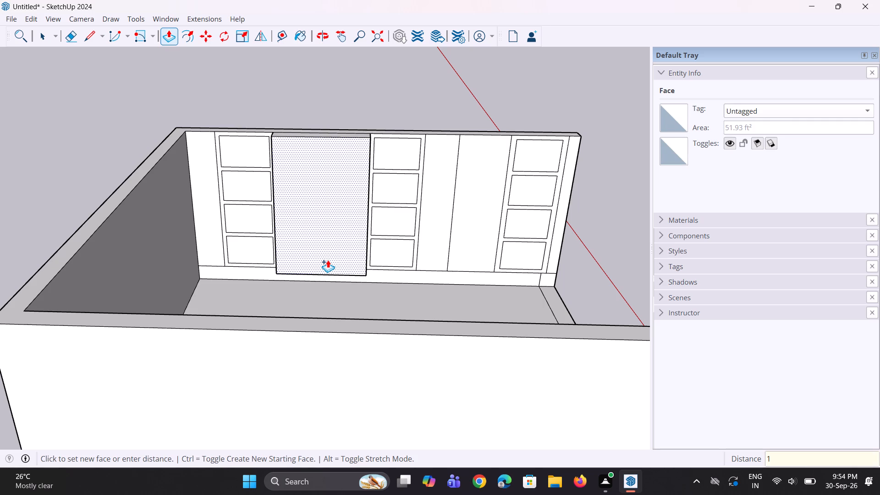
key(apostrophe)
key(Return)
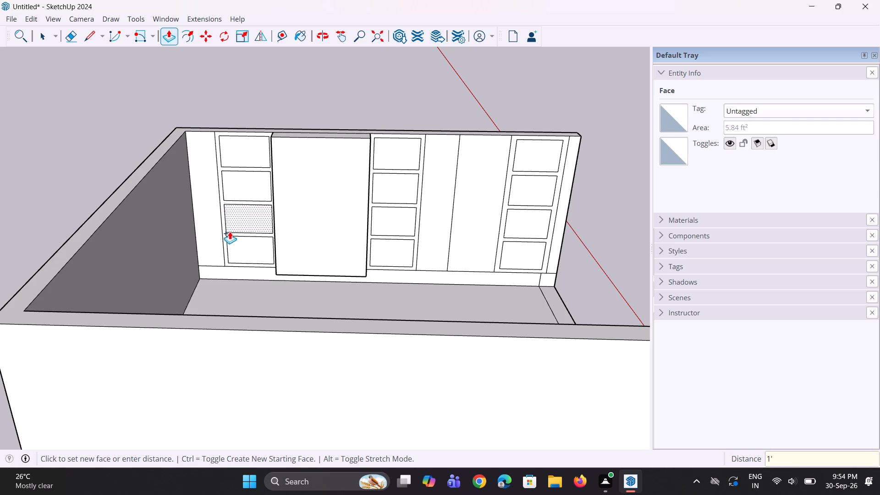
Pull the shelf frames on both sides of the wide plain panel out by 1'6".
click(224, 235)
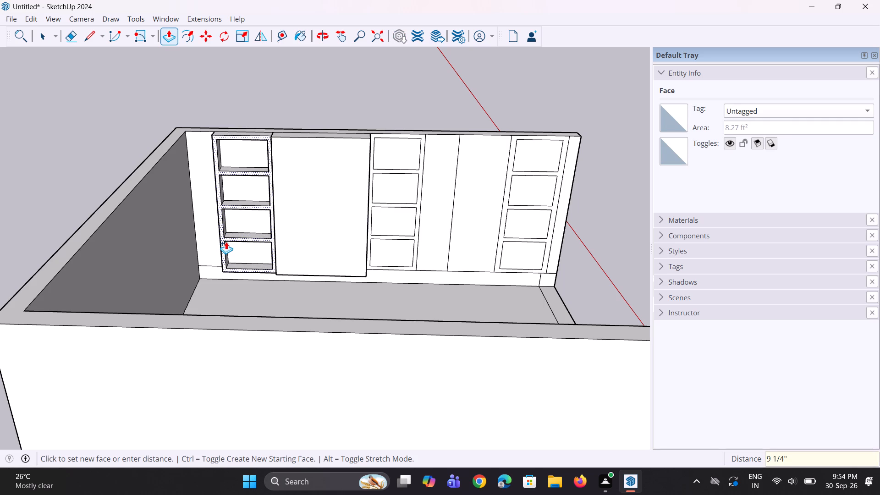
key(1)
text('6)
key(shift+quotedbl)
key(Return)
double_click(372, 217)
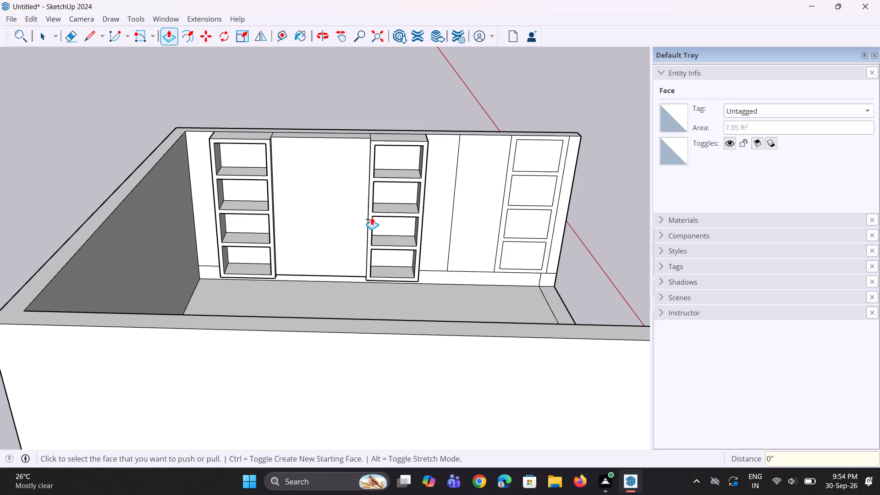
Examine the extruded shelf frames, the wide panel between them and the wall tops from several angles.
scroll(359, 245, down, 2)
middle_drag(359, 243, 205, 310)
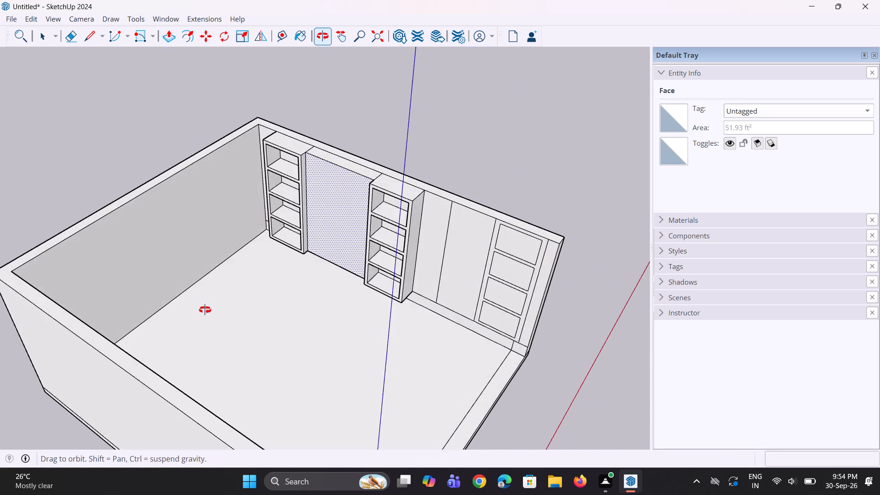
middle_drag(205, 310, 292, 299)
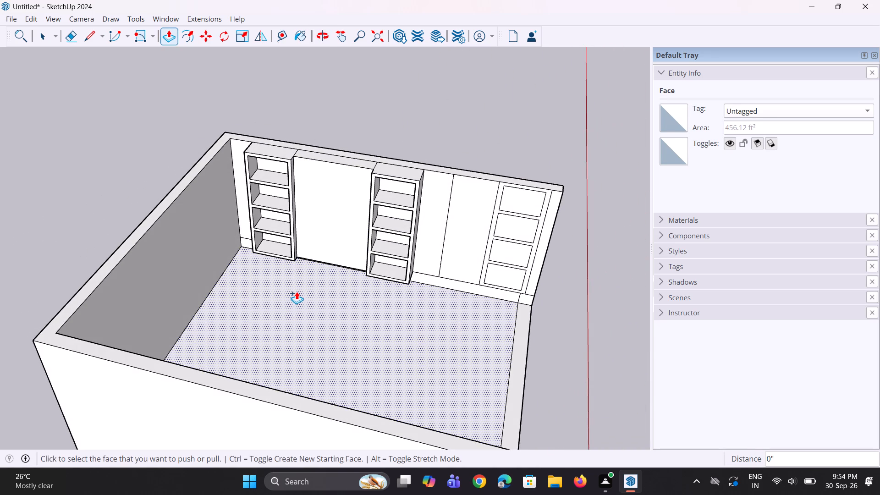
middle_drag(298, 291, 379, 220)
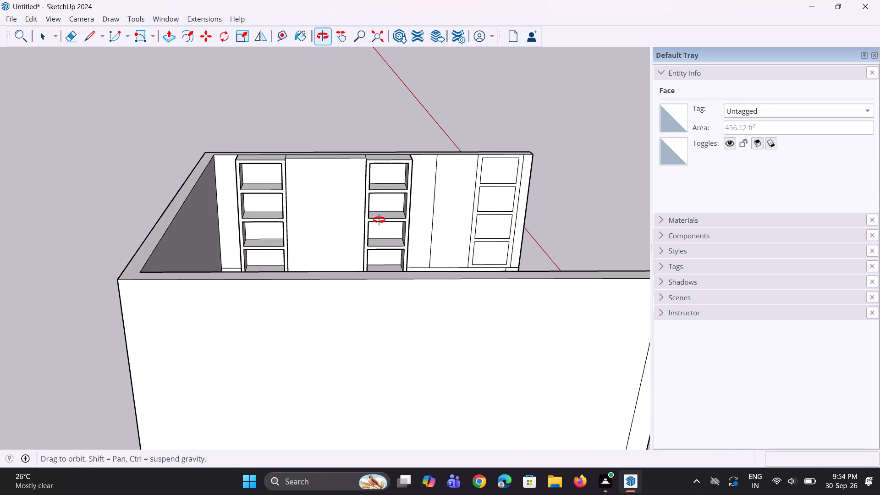
middle_drag(379, 220, 369, 230)
scroll(364, 240, down, 3)
middle_drag(368, 240, 375, 234)
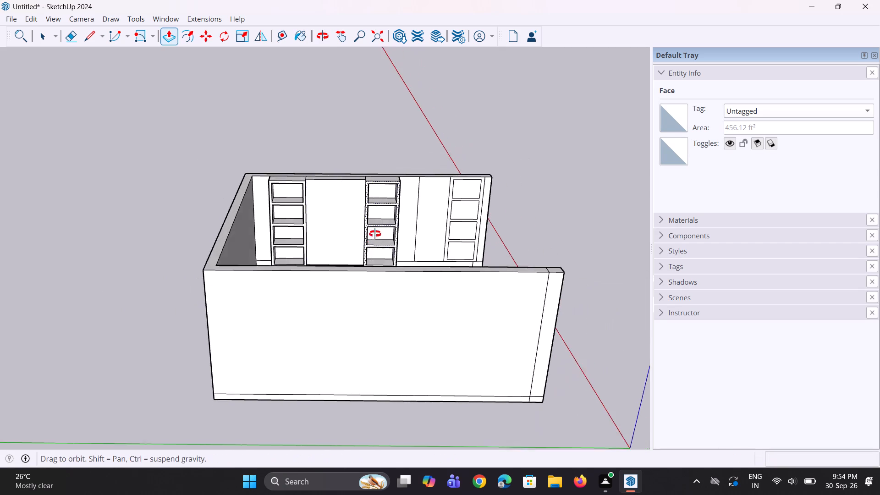
middle_drag(375, 234, 378, 225)
middle_drag(362, 206, 366, 274)
scroll(361, 154, up, 1)
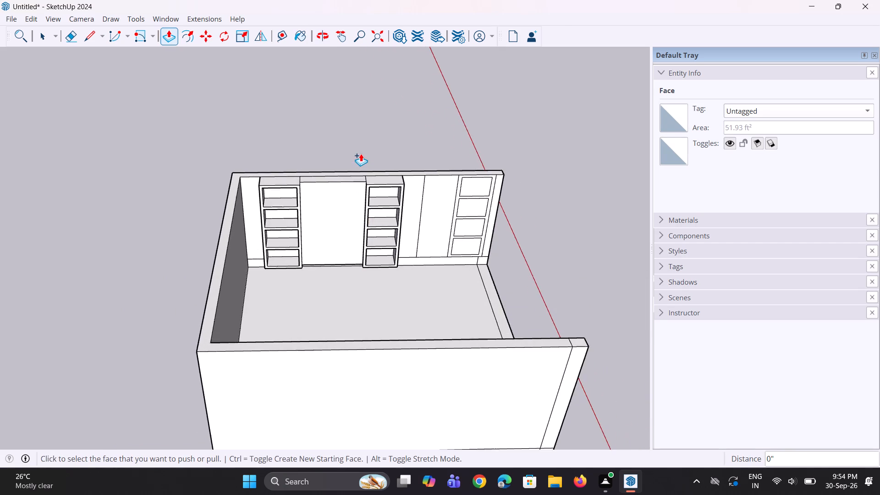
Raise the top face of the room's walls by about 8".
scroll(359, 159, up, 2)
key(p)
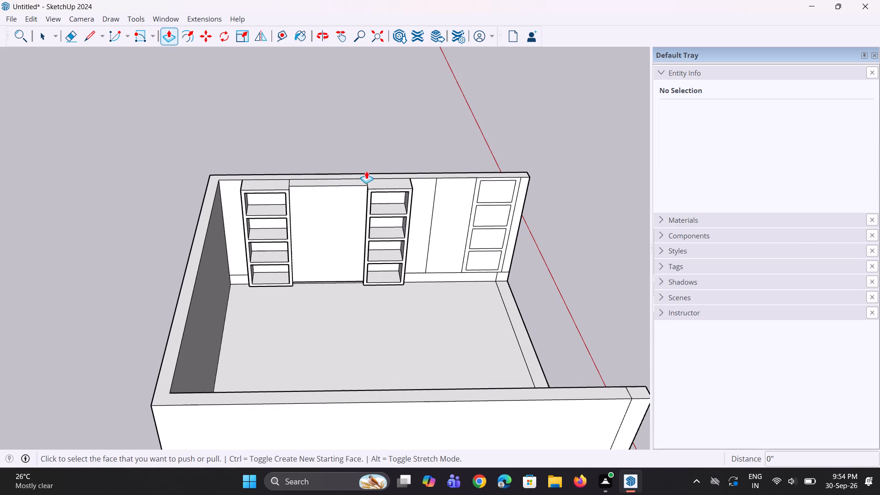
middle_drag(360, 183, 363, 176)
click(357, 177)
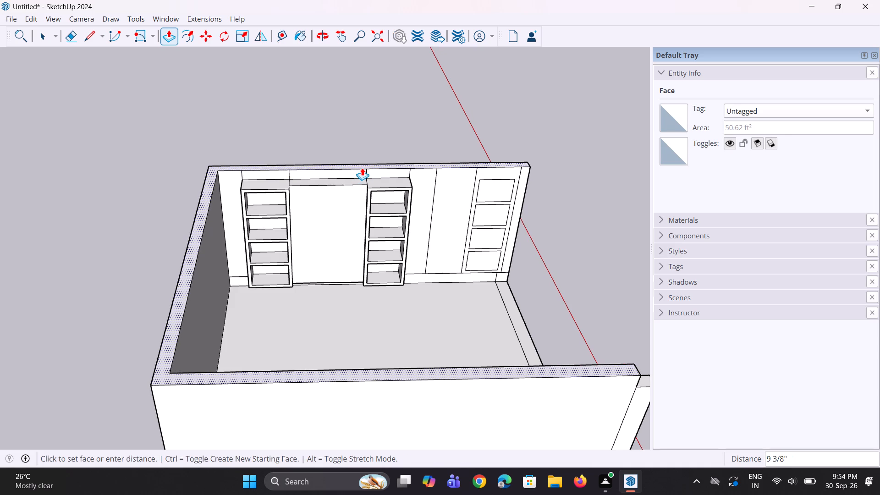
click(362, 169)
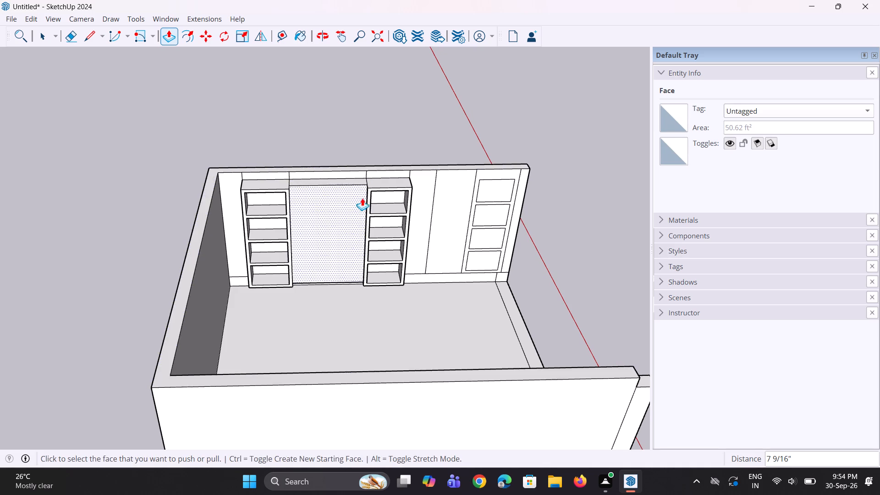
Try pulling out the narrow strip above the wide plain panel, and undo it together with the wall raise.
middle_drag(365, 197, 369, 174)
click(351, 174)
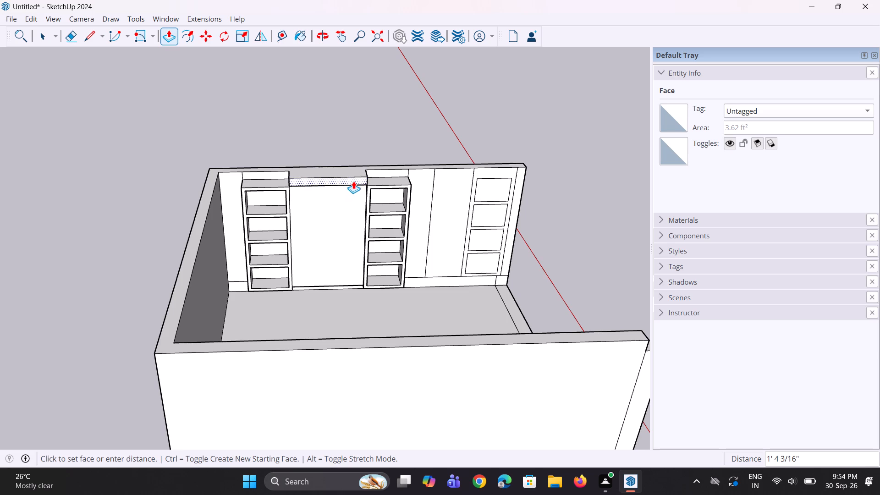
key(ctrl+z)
Raise the top face of the room's walls by about 6" above the built-in units.
middle_drag(341, 195, 342, 192)
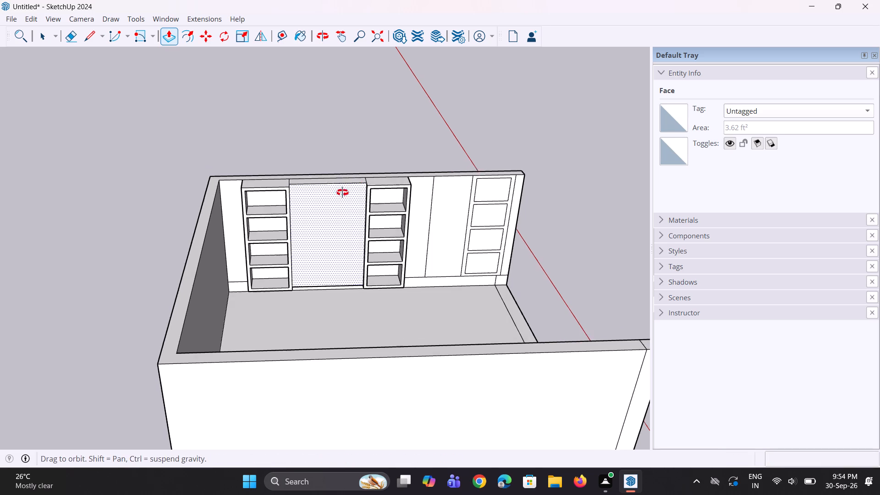
middle_drag(342, 192, 282, 275)
scroll(411, 175, up, 2)
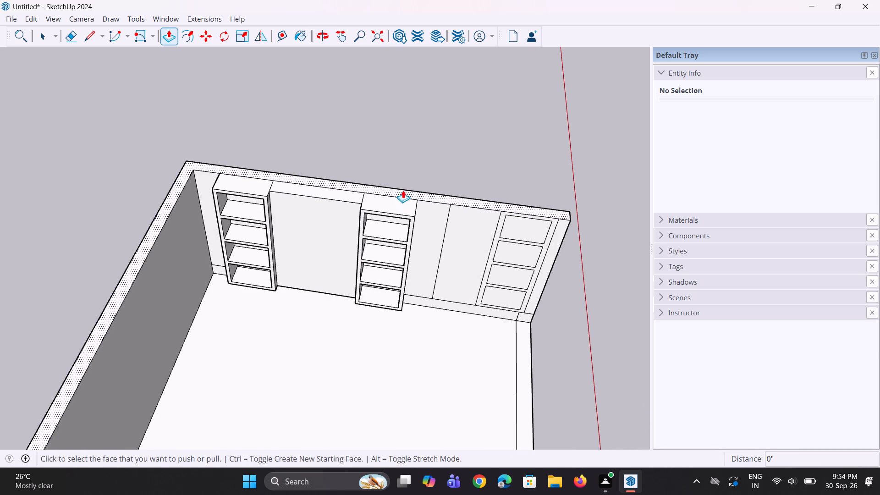
click(403, 190)
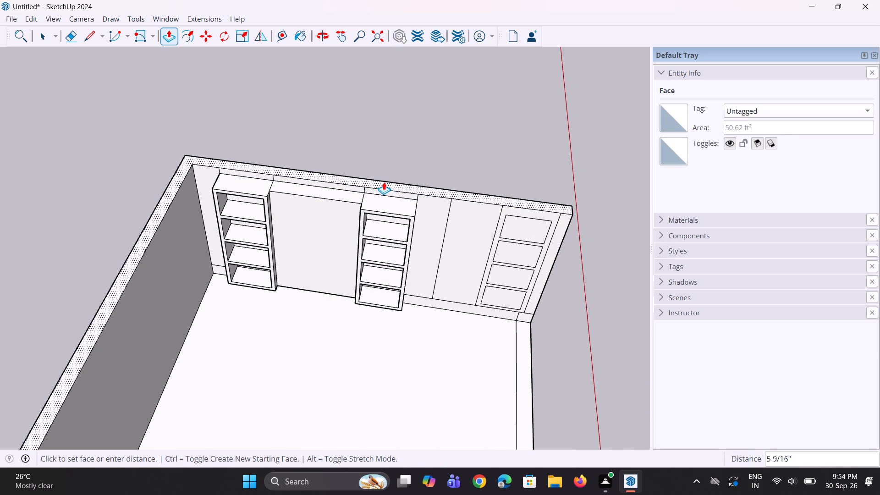
click(384, 181)
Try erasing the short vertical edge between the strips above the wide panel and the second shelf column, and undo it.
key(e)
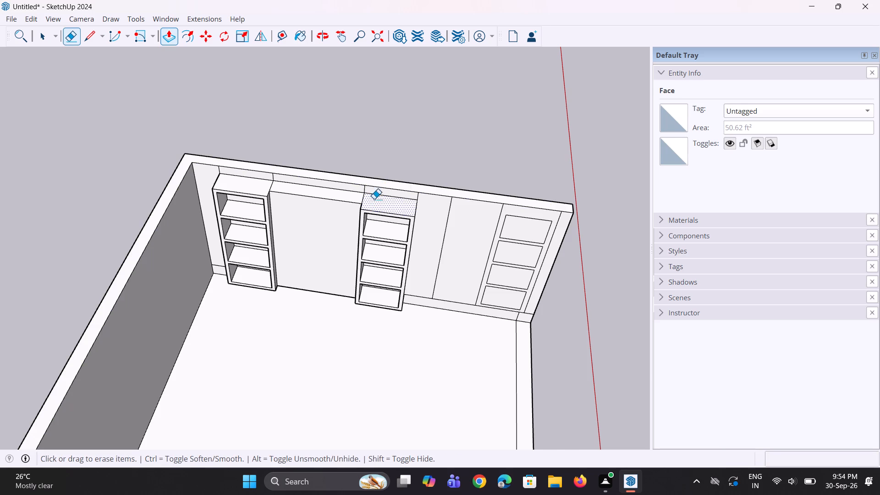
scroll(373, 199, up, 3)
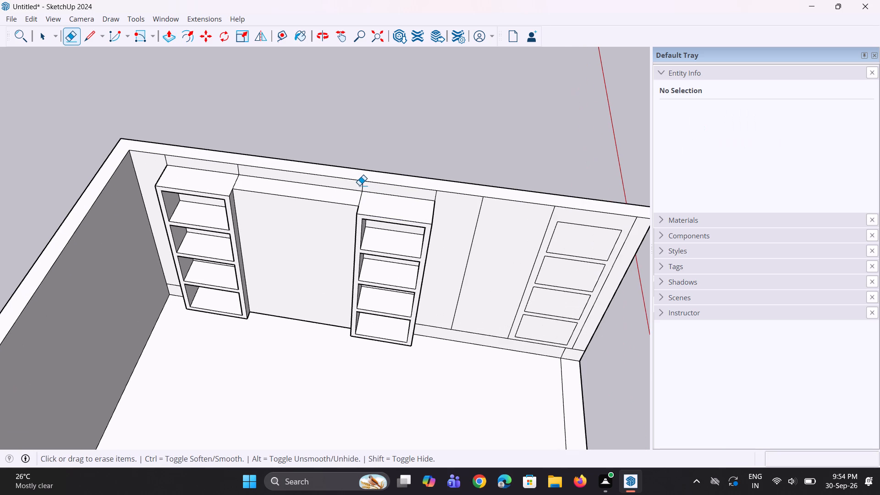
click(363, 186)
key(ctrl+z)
Pull the narrow strip above the wide plain panel out by 1', flush with the panel.
key(p)
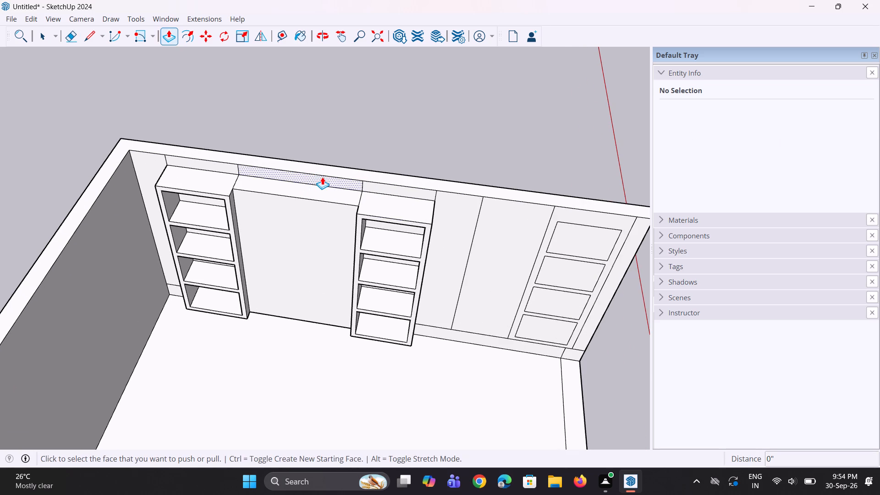
click(322, 177)
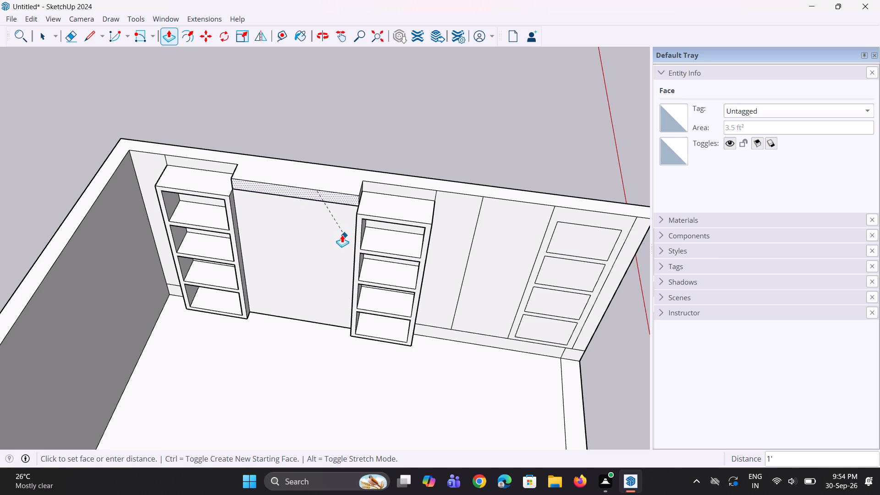
click(341, 235)
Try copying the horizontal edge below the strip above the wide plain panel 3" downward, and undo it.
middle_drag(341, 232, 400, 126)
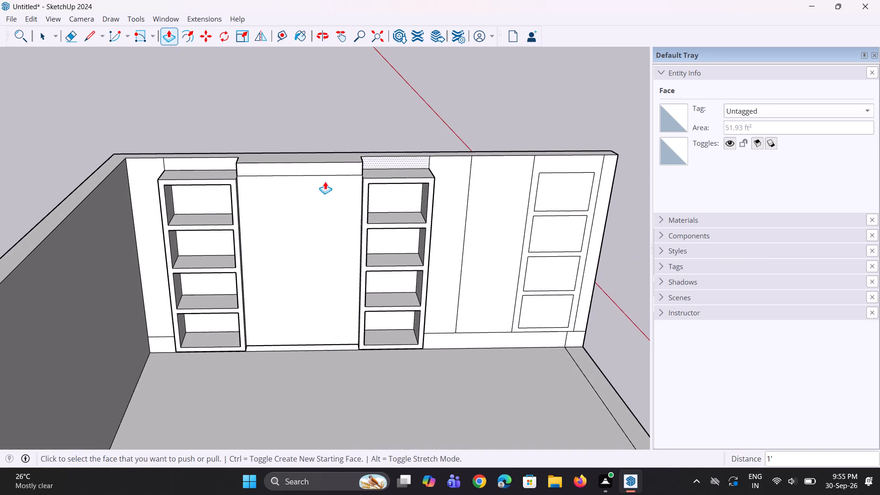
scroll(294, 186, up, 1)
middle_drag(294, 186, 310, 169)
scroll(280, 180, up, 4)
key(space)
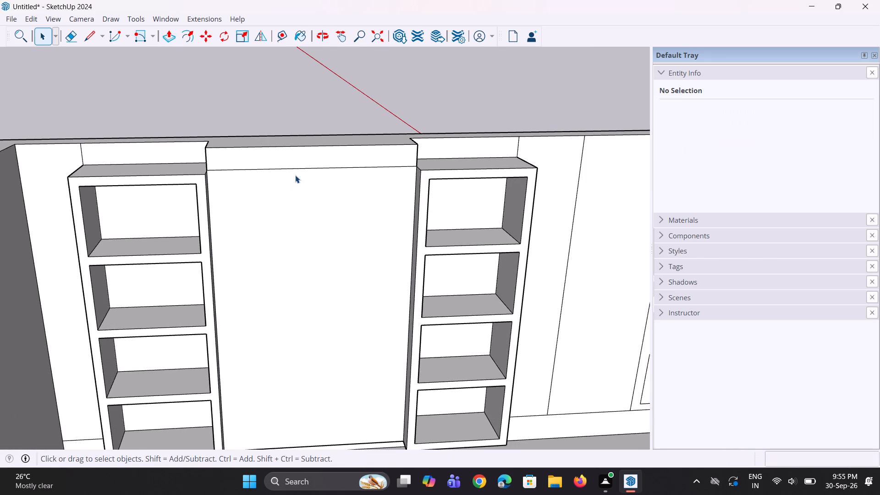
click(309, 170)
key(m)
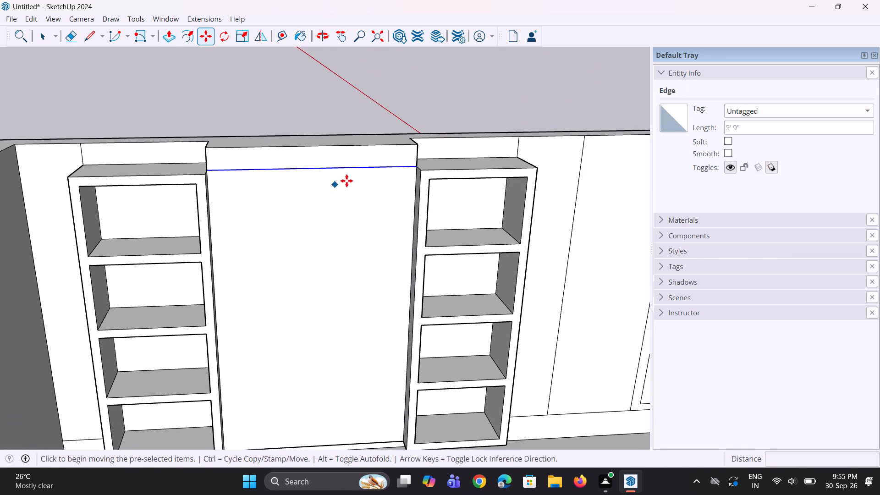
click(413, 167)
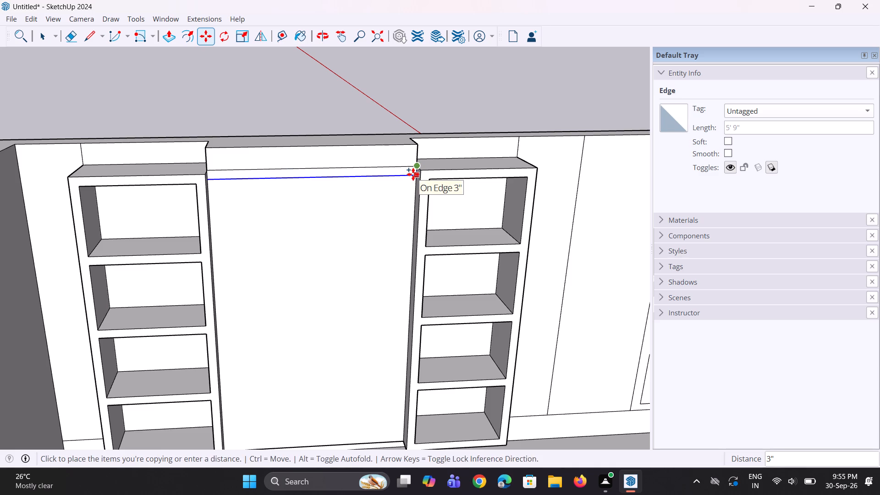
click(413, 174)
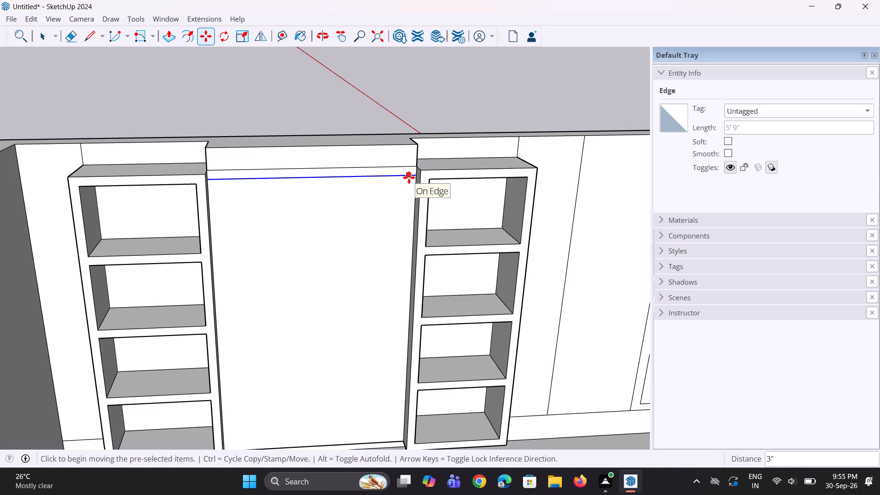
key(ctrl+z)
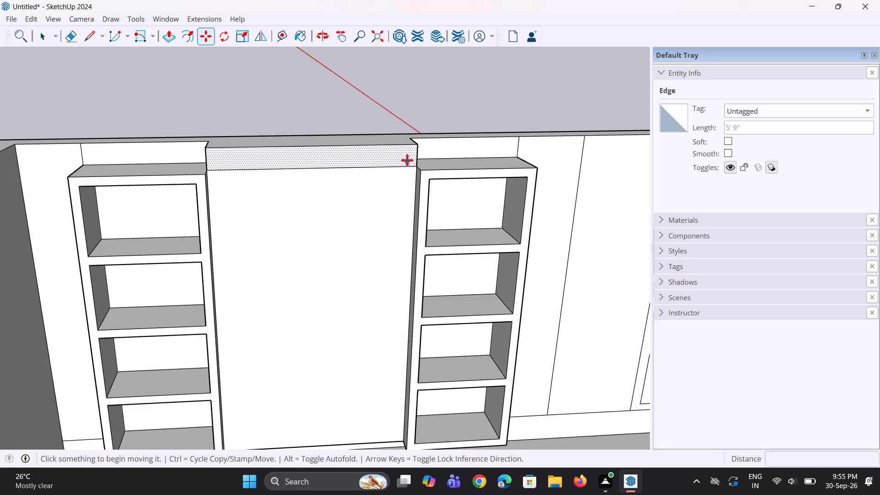
Pull the strip above the wide plain panel further out, flush with the front of the shelf frames.
middle_drag(440, 184, 363, 223)
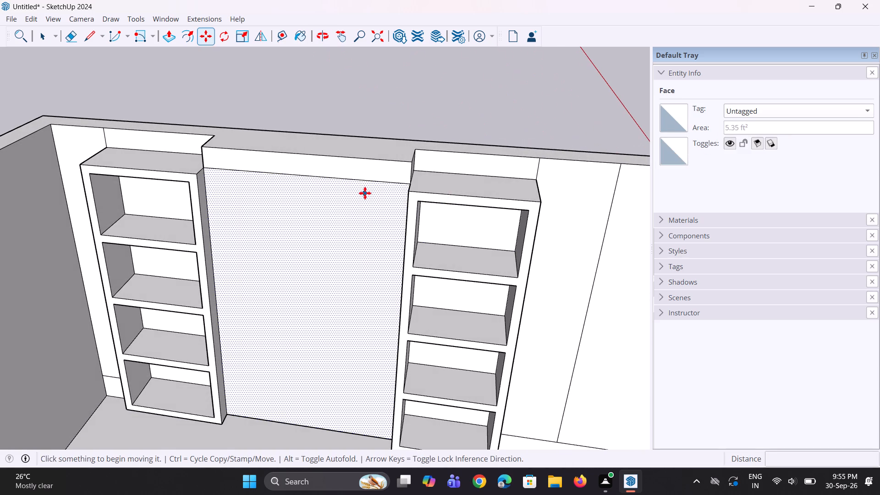
key(p)
click(384, 172)
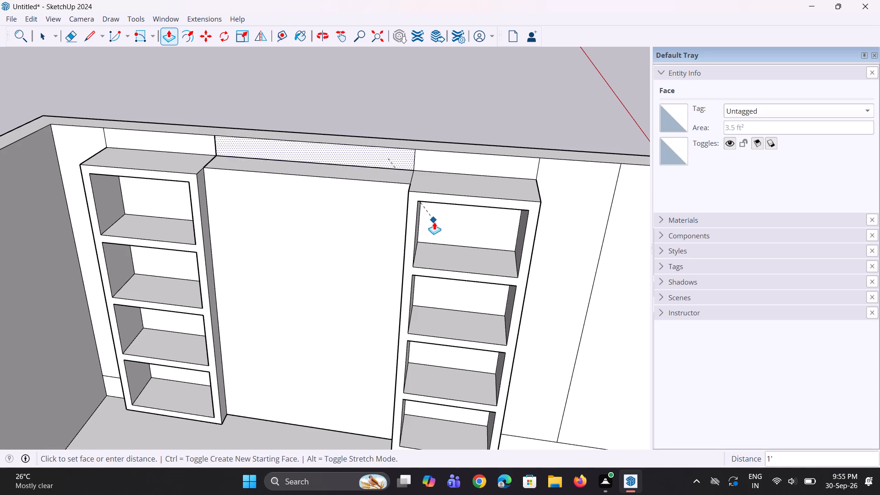
click(410, 230)
Pull the strips above the first and second shelf columns out by 1' 6", flush with the strip above the wide panel.
middle_drag(409, 231, 479, 93)
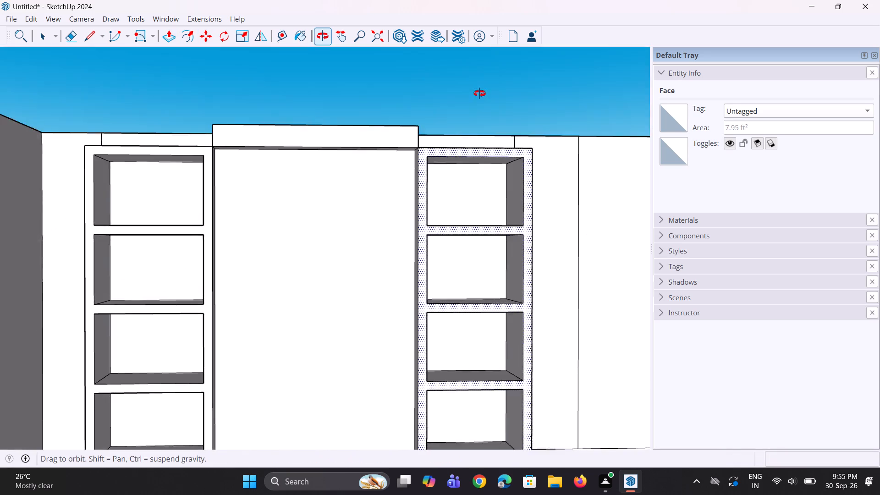
middle_drag(479, 93, 522, 241)
click(155, 165)
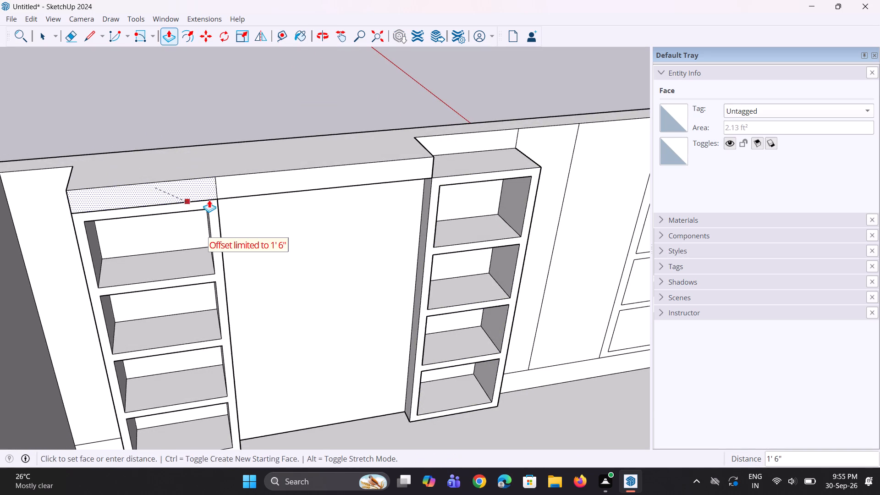
click(227, 192)
click(463, 140)
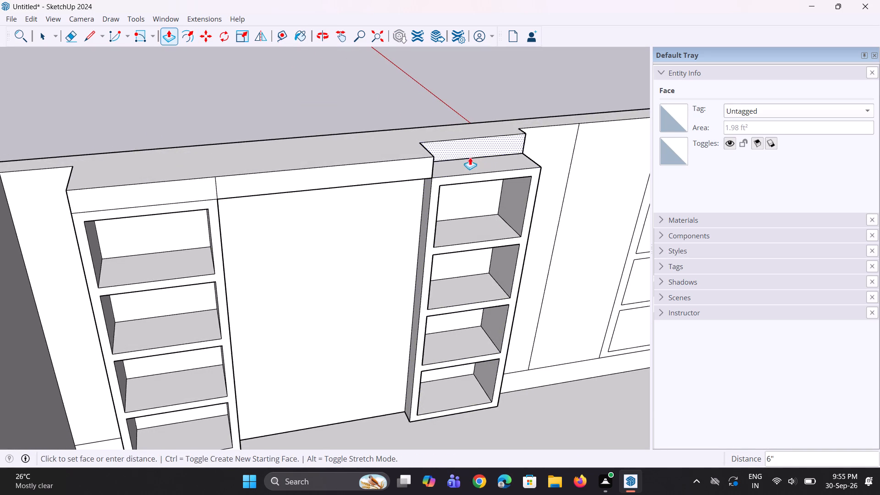
click(417, 178)
Erase the two short vertical edges dividing the strip that runs above the wide panel and the two shelf columns.
scroll(314, 178, down, 3)
middle_drag(312, 178, 279, 158)
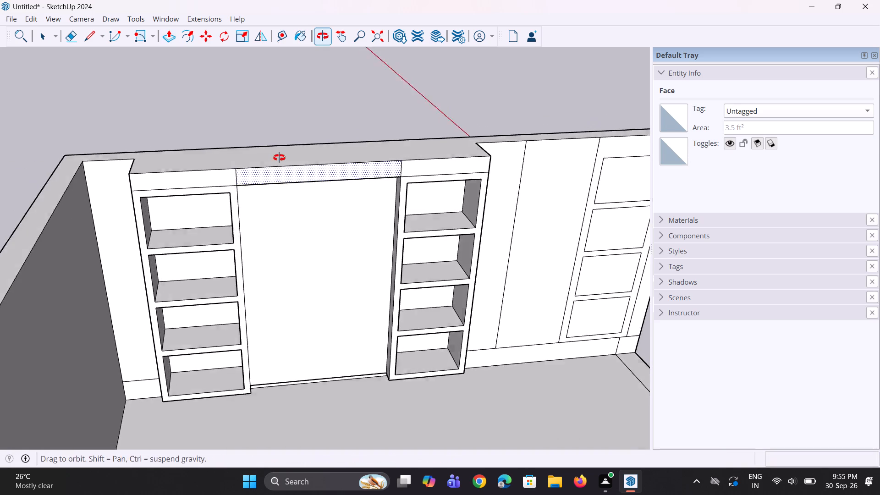
middle_drag(279, 158, 279, 158)
scroll(239, 177, up, 2)
key(e)
click(234, 168)
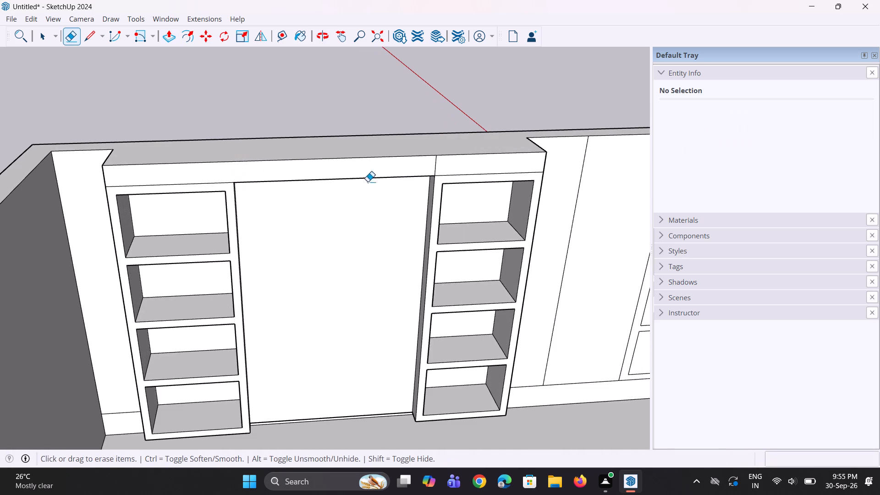
click(434, 170)
Pull the narrow plain panel beside the second shelf column out by 1' 6", flush with the shelf frame.
scroll(435, 219, down, 8)
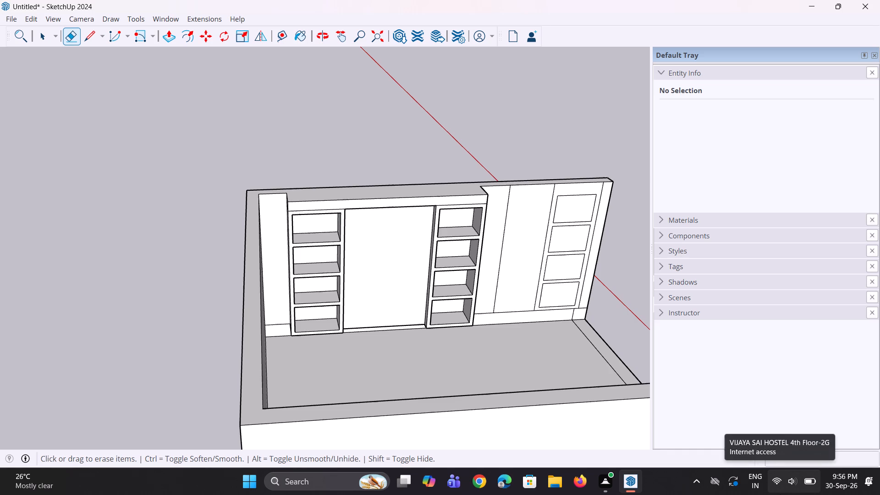
scroll(777, 488, down, 4)
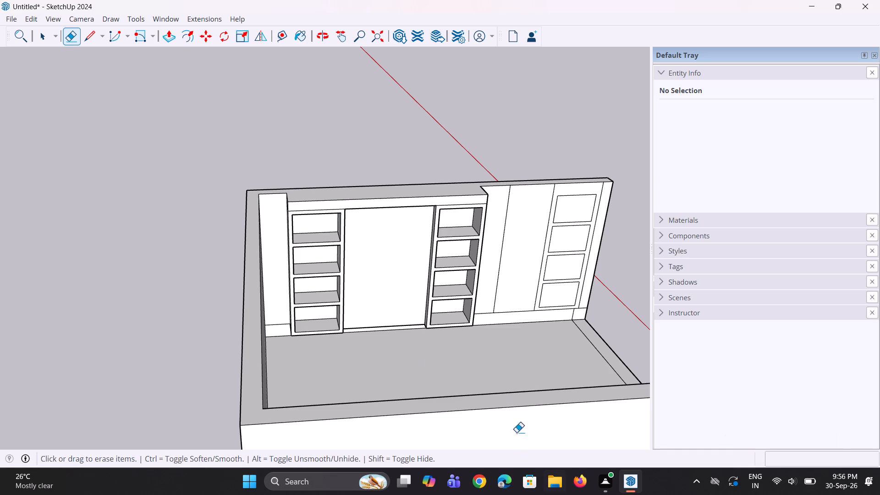
scroll(344, 311, down, 3)
middle_drag(504, 313, 236, 320)
scroll(349, 237, up, 2)
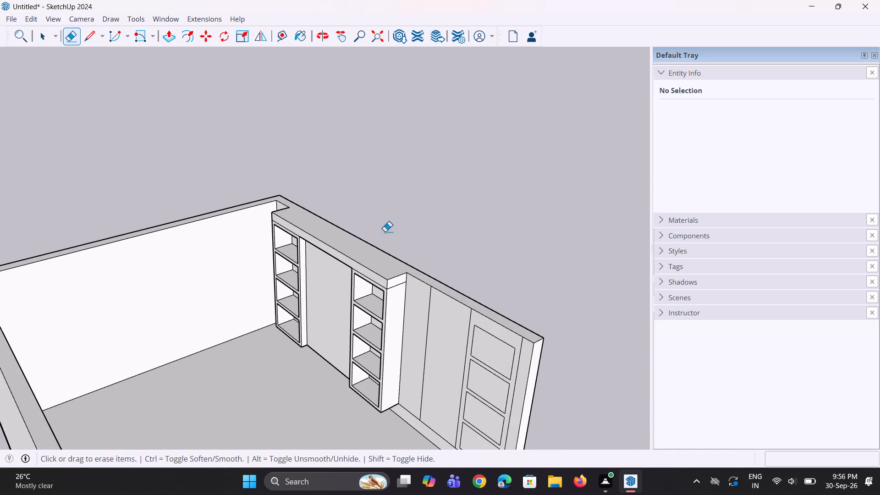
key(space)
key(space)
click(434, 212)
scroll(423, 257, up, 1)
middle_drag(430, 257, 462, 305)
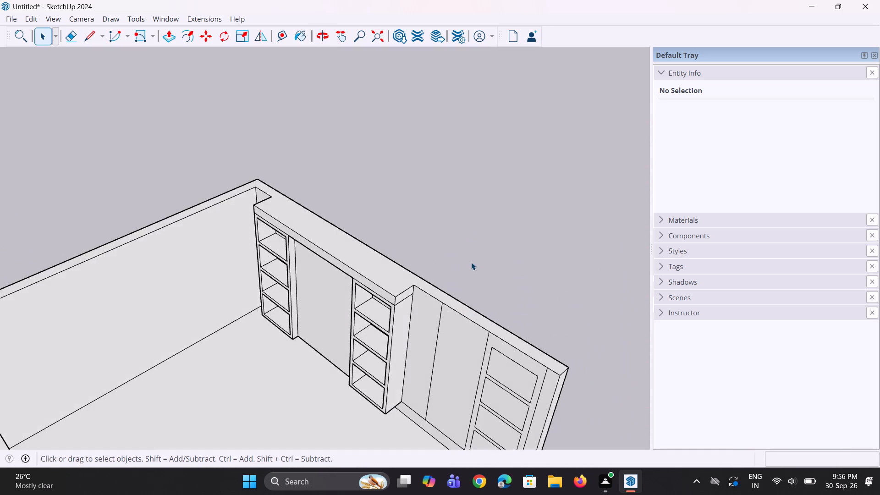
scroll(471, 231, down, 5)
middle_drag(435, 247, 477, 231)
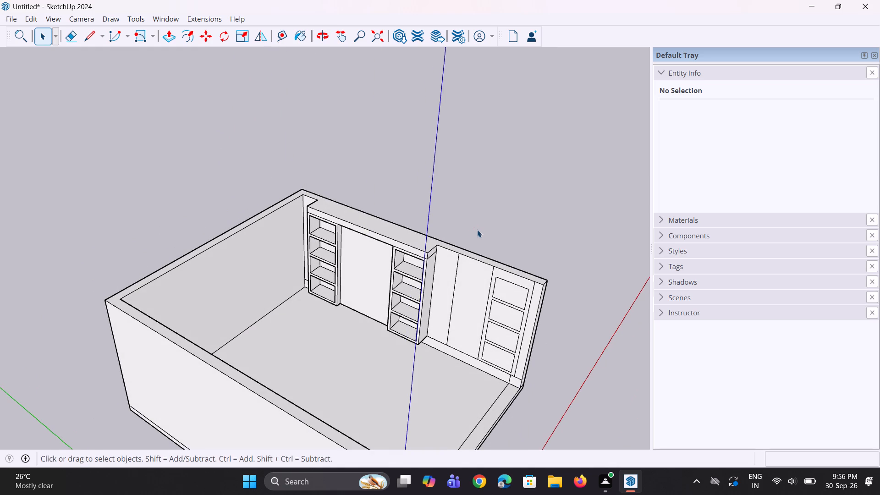
key(p)
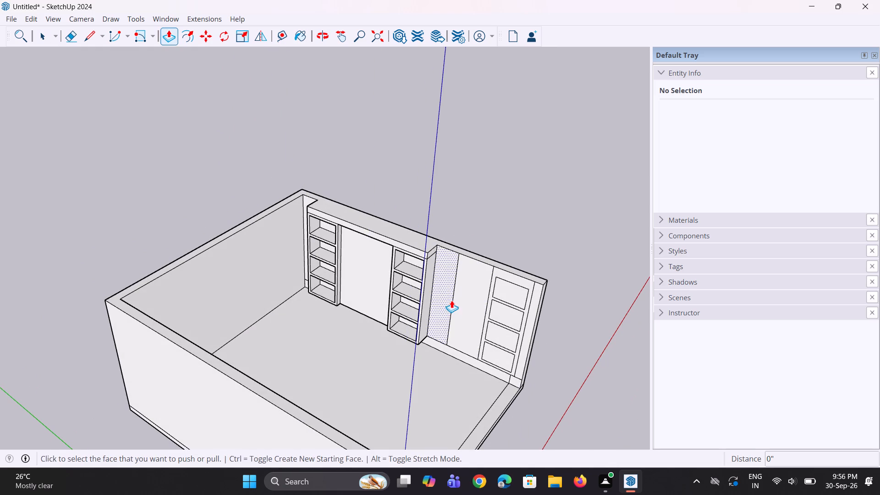
click(451, 300)
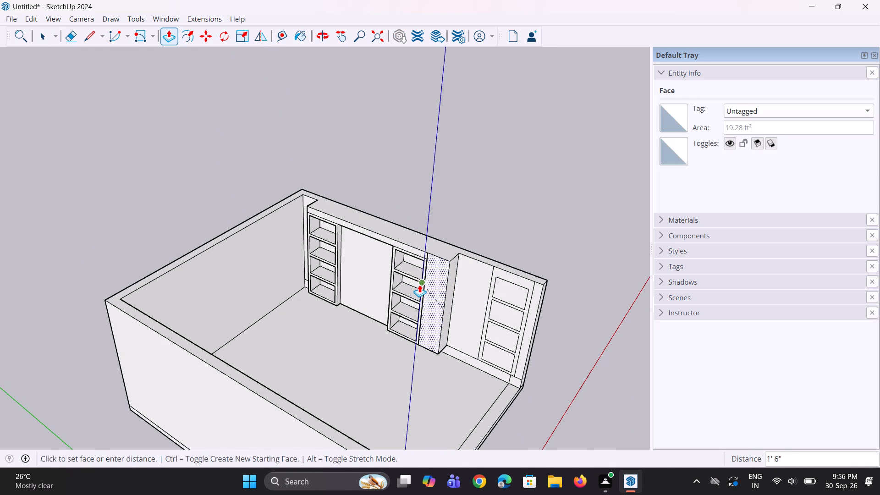
click(419, 285)
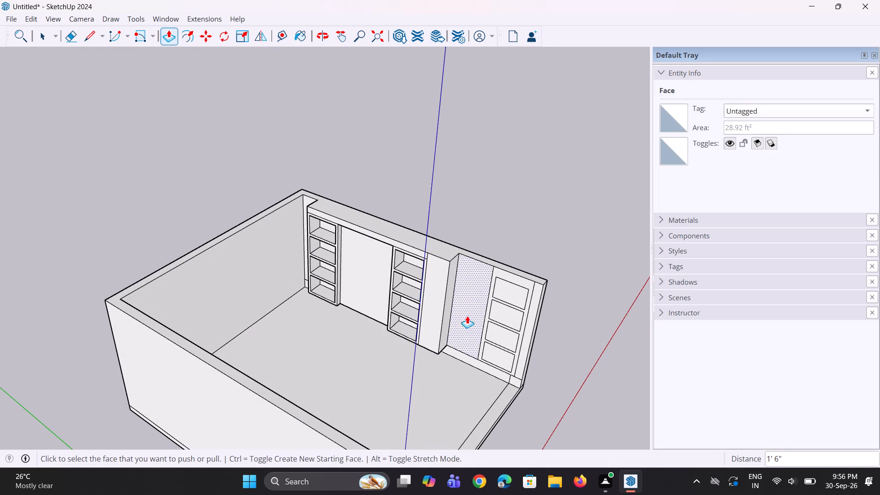
Pull the third shelf column's frame out by 1' 6", flush with the narrow plain panel.
middle_drag(499, 323, 546, 299)
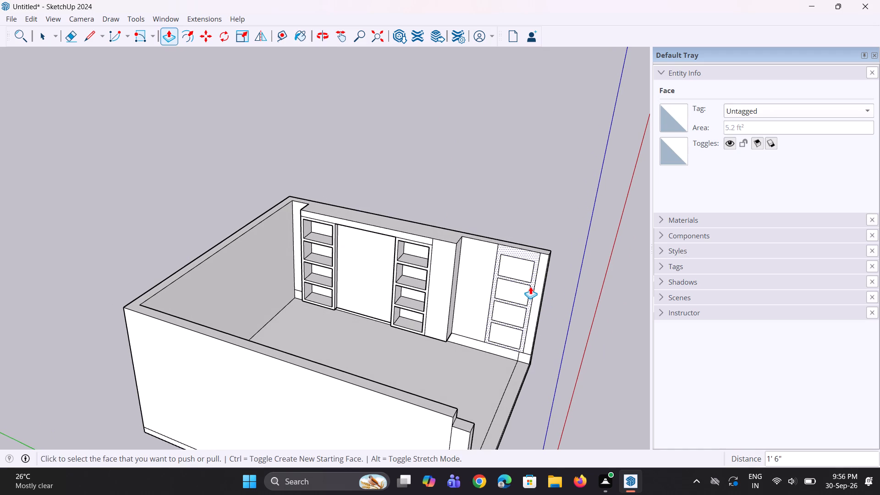
click(530, 286)
click(456, 272)
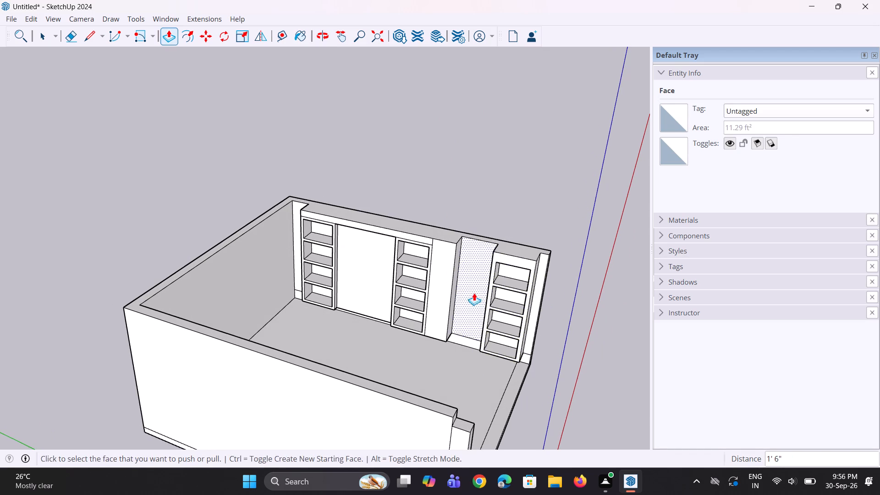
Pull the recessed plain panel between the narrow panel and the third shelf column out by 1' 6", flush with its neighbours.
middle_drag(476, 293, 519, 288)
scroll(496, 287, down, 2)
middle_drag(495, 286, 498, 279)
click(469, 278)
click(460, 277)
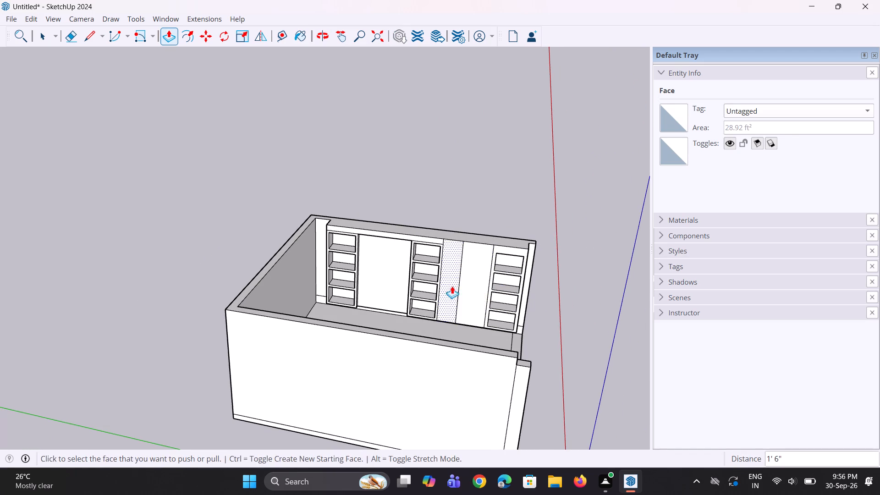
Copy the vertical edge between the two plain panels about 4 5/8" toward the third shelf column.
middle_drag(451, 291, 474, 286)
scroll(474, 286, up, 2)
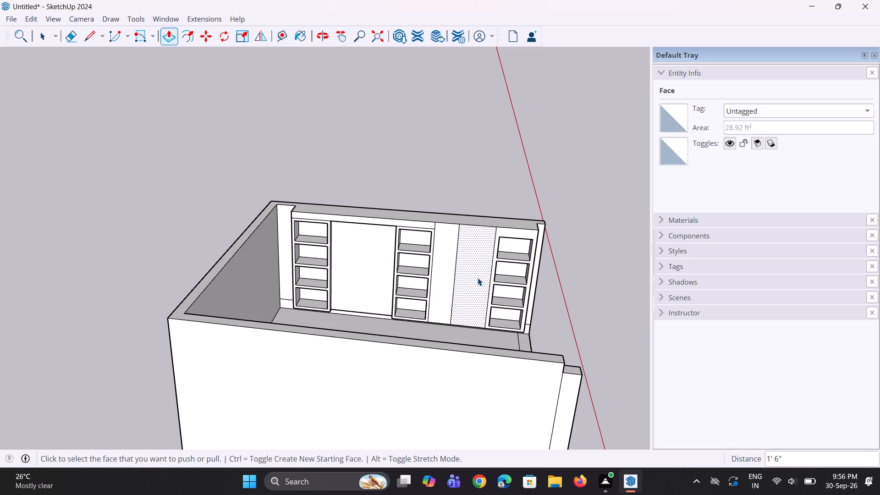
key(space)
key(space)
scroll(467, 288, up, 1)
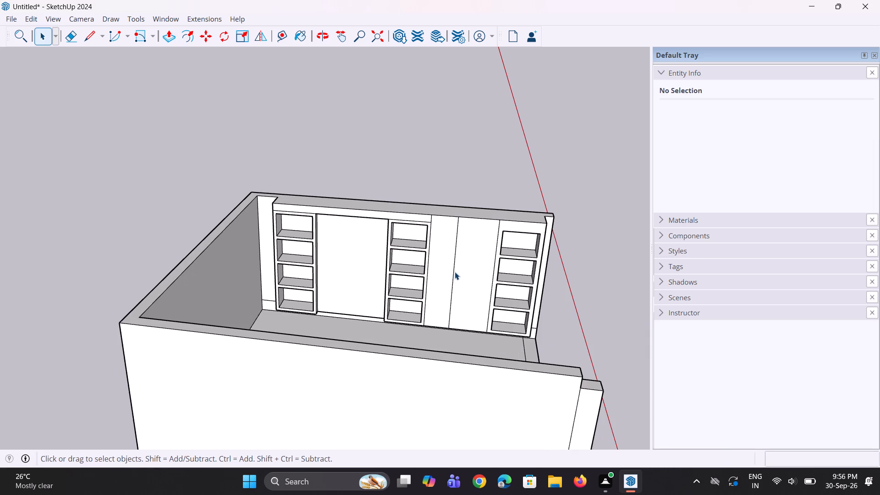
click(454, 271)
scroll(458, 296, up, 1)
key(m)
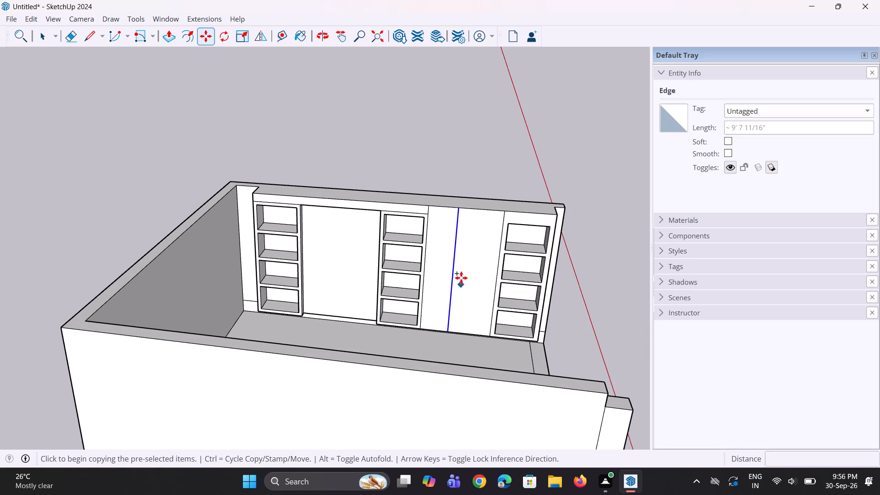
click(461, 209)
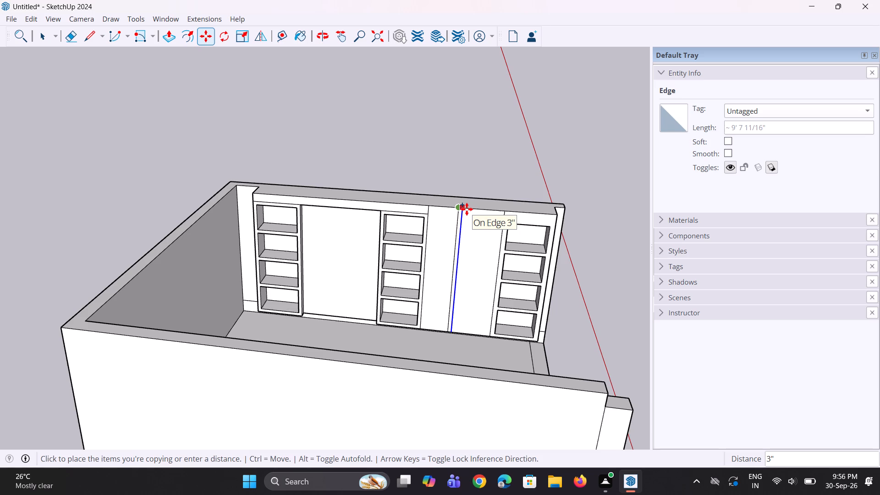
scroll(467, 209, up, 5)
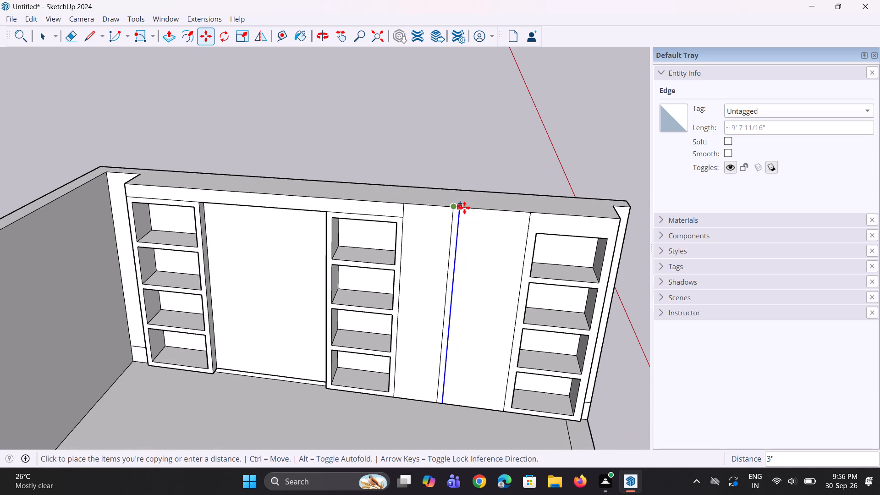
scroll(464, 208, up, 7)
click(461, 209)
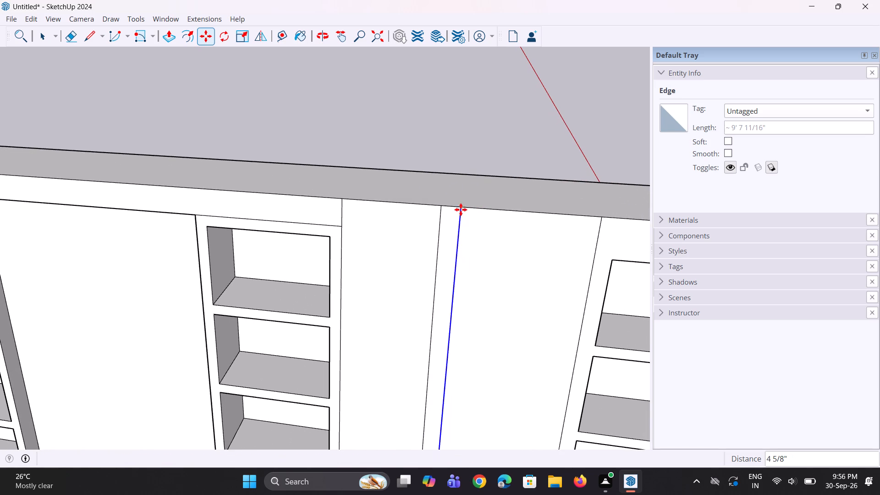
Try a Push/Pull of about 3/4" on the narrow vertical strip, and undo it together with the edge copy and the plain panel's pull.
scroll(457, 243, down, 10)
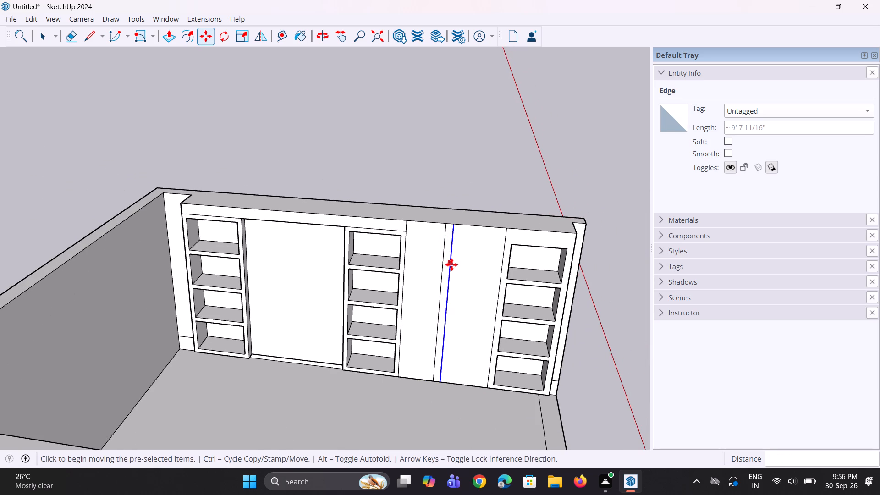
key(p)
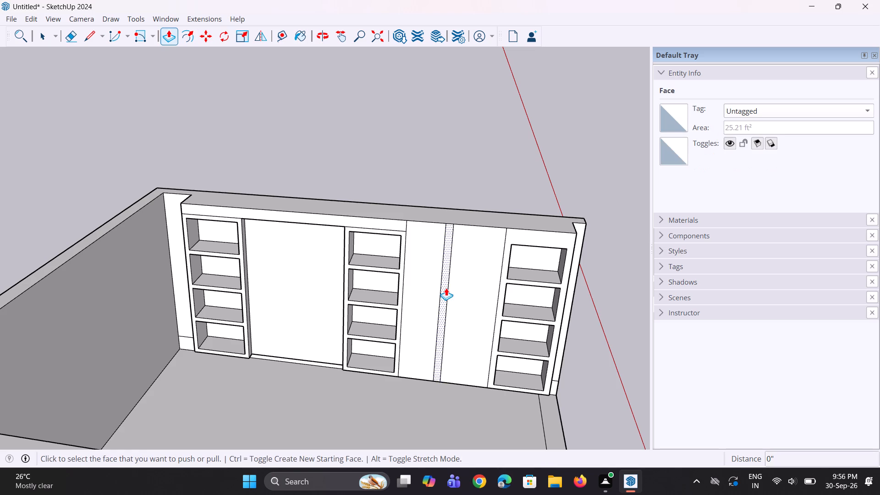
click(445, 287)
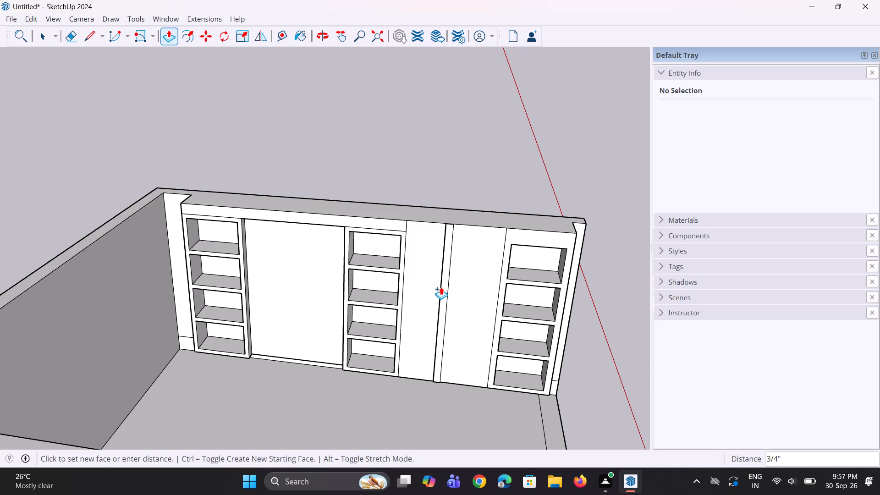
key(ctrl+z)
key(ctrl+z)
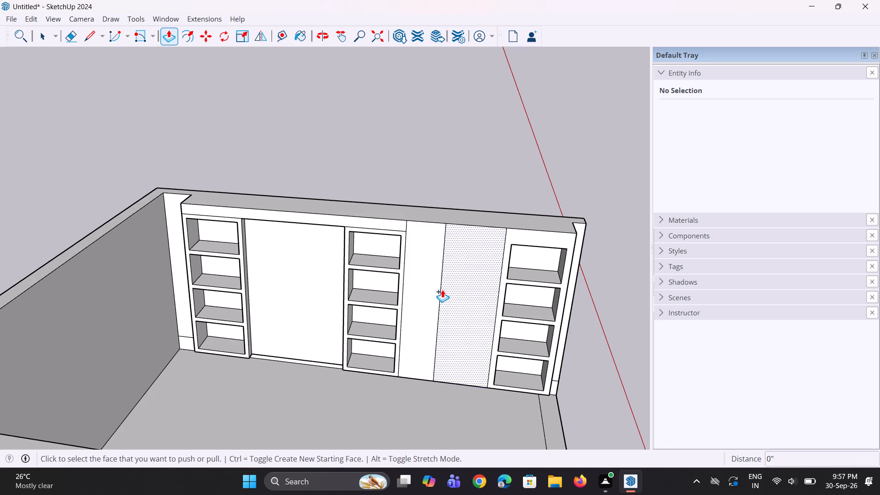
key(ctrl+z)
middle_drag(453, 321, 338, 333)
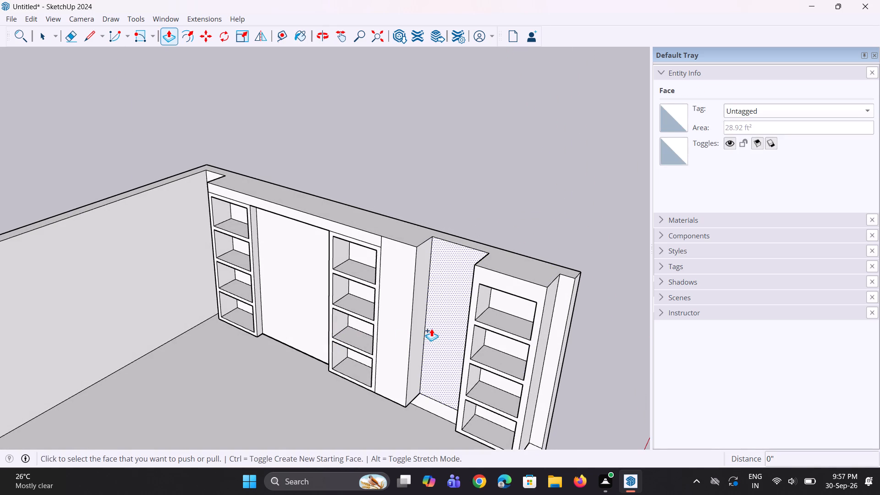
Pull the recessed plain panel between the narrow plain panel and the third shelf column out by 1'.
click(440, 331)
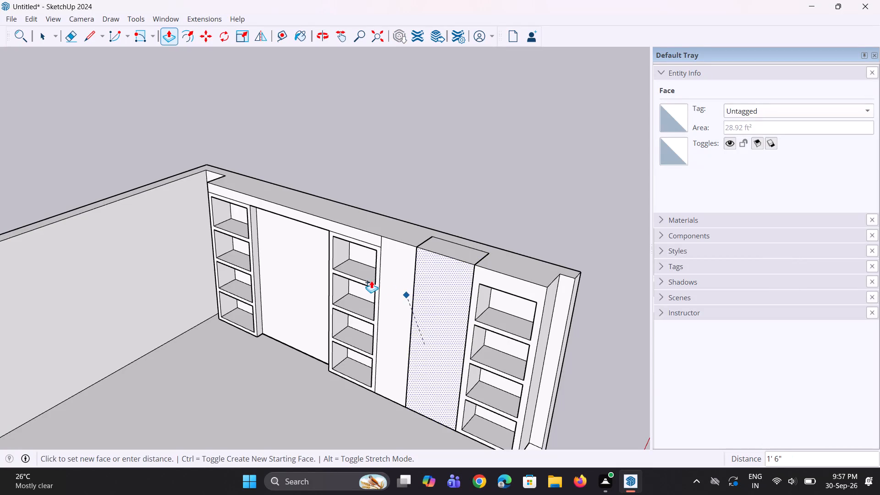
click(318, 257)
Copy the recessed panel's vertical edge beside the narrow plain panel about 5 3/16" toward the third shelf column.
middle_drag(404, 302, 434, 283)
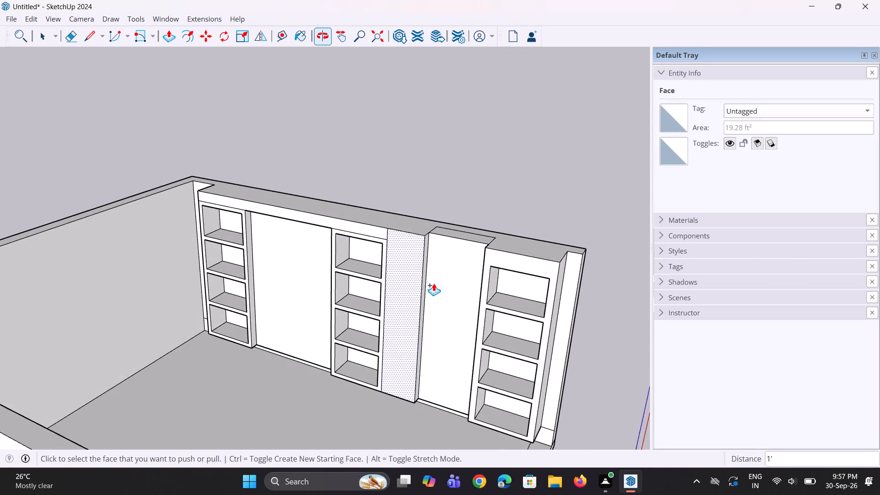
scroll(434, 283, up, 2)
key(space)
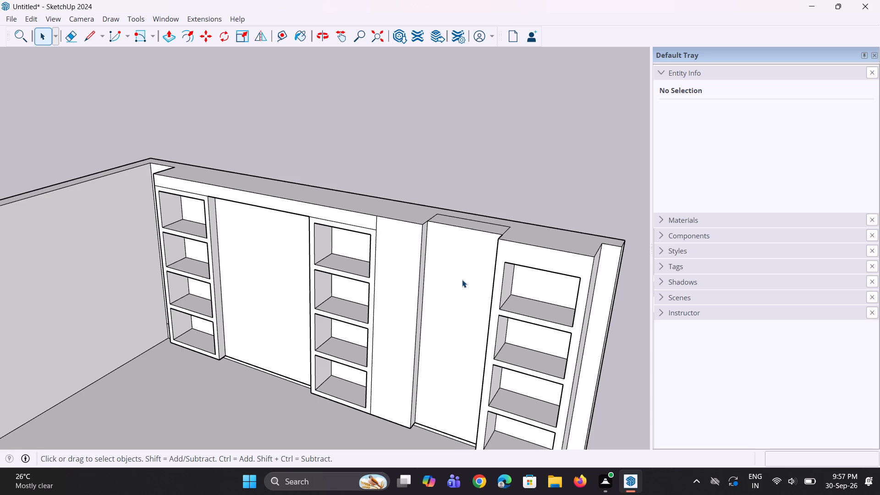
scroll(441, 282, up, 1)
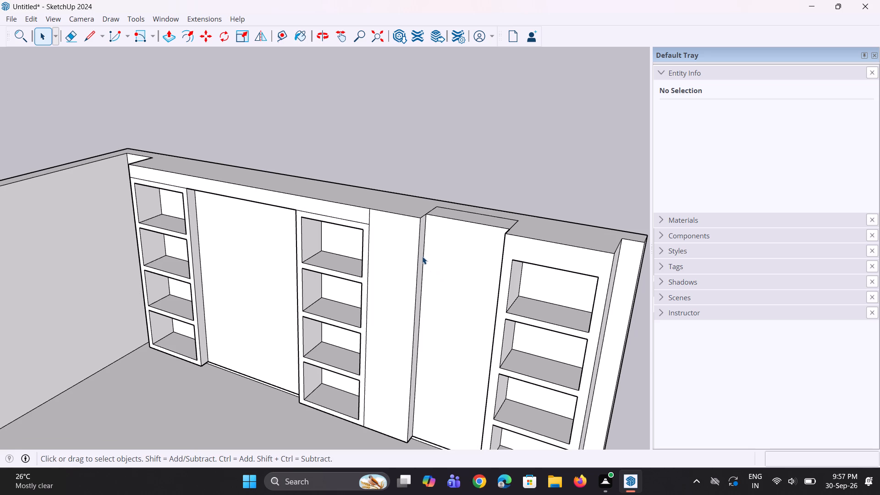
click(423, 250)
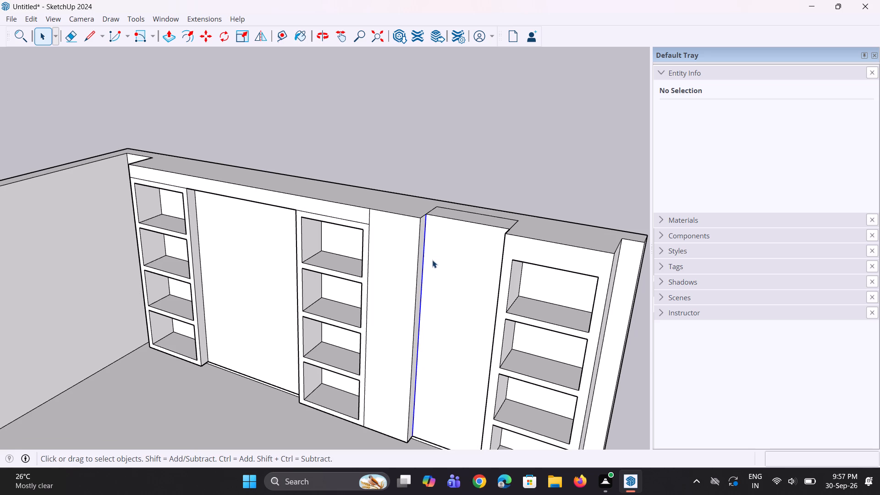
key(m)
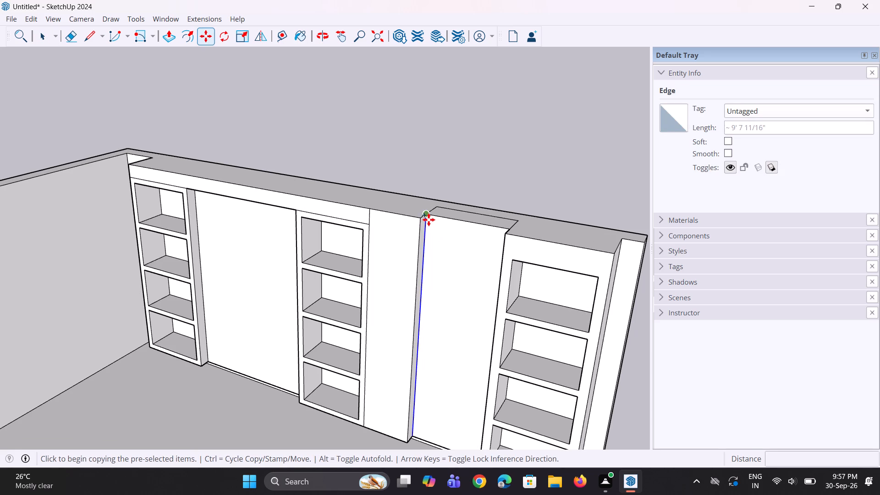
click(428, 219)
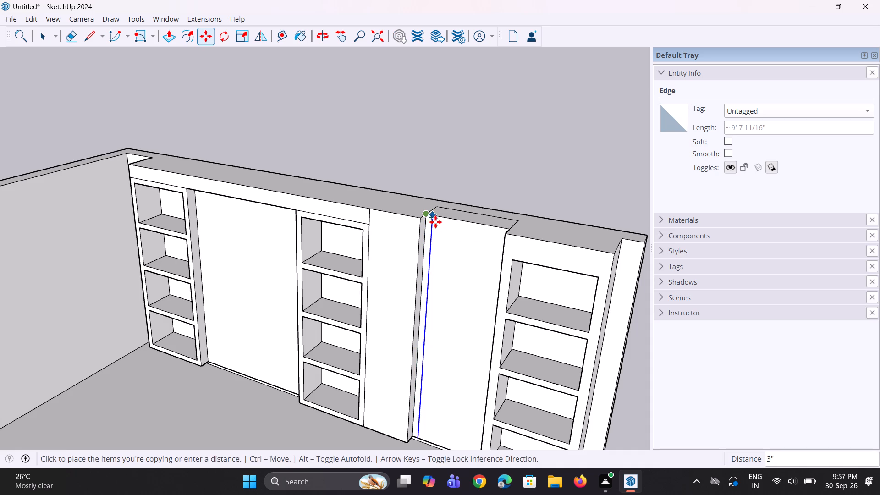
click(436, 222)
Pull the narrow vertical strip between the two edges out by 6", flush with the narrow plain panel.
middle_drag(456, 261, 463, 261)
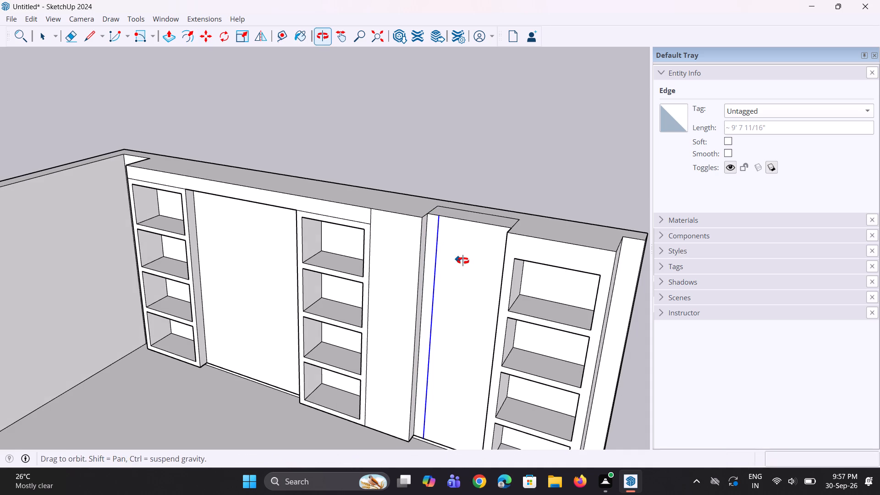
middle_drag(463, 261, 467, 262)
key(p)
click(434, 246)
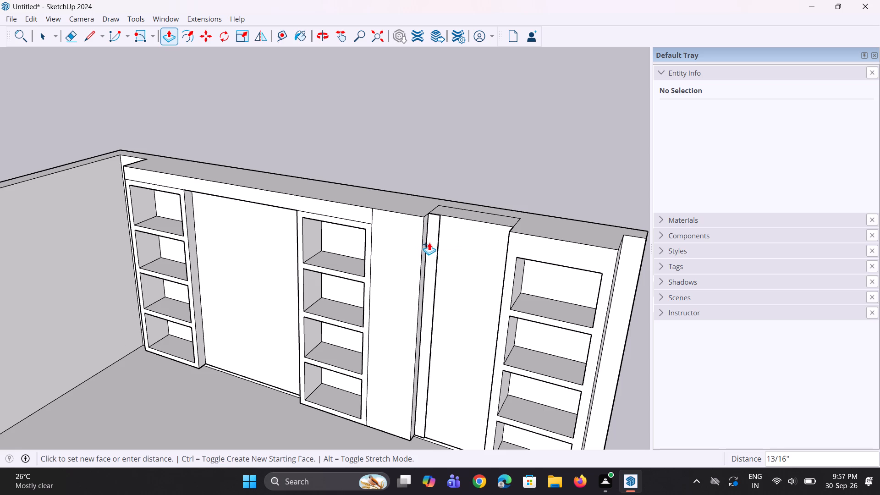
click(422, 239)
Group the extruded strip's front, side and top faces.
middle_drag(424, 259, 433, 259)
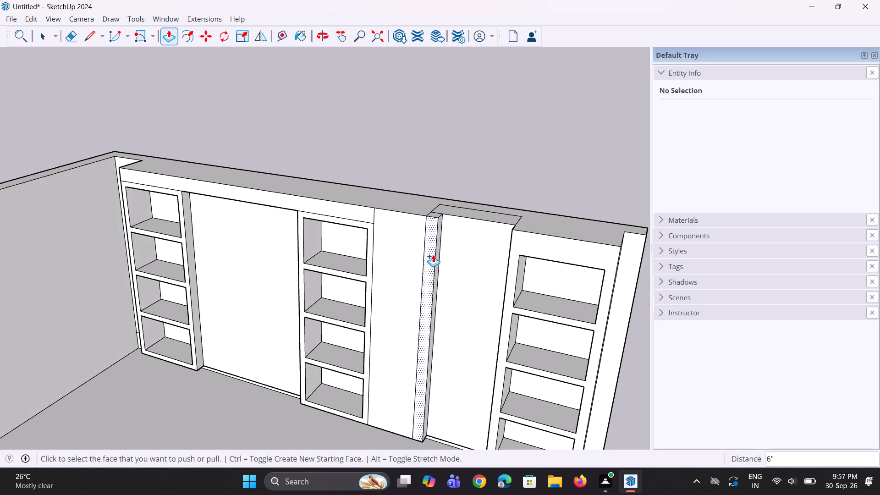
key(space)
key(space)
click(432, 247)
scroll(446, 252, up, 5)
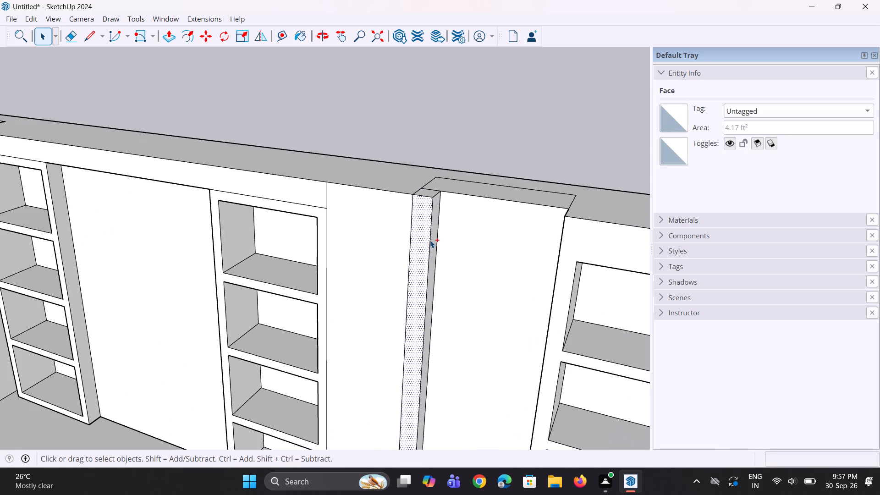
ctrl+click(433, 242)
ctrl+scroll(429, 198, up, 1)
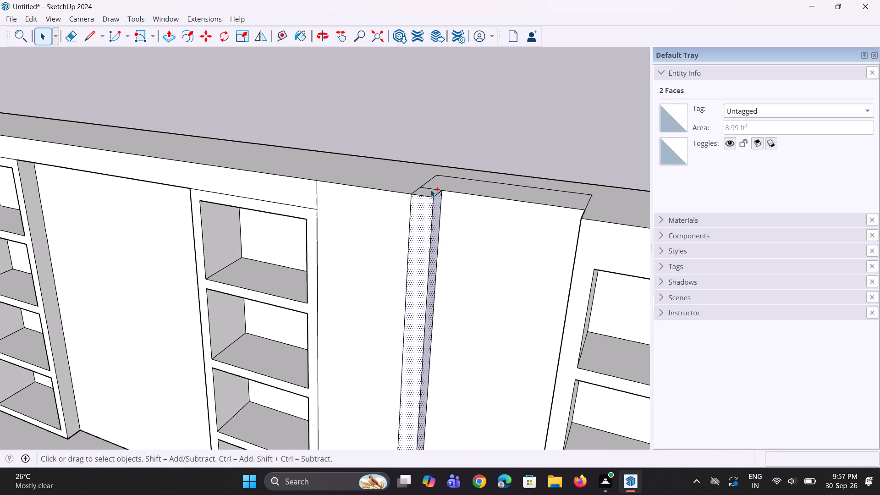
ctrl+click(430, 192)
right_click(427, 230)
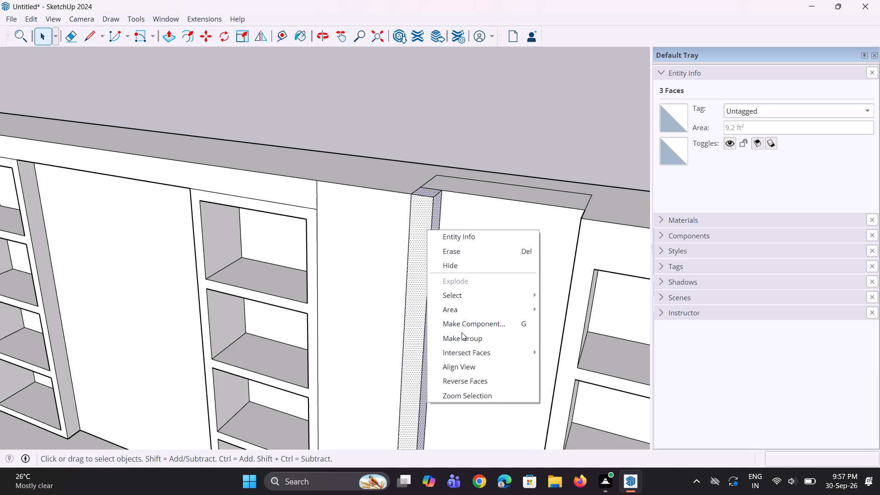
click(462, 336)
Copy the strip group 5 3/16" toward the third shelf column and repeat it as a ×6 array across the recessed panel.
scroll(419, 237, down, 7)
middle_drag(430, 256, 477, 246)
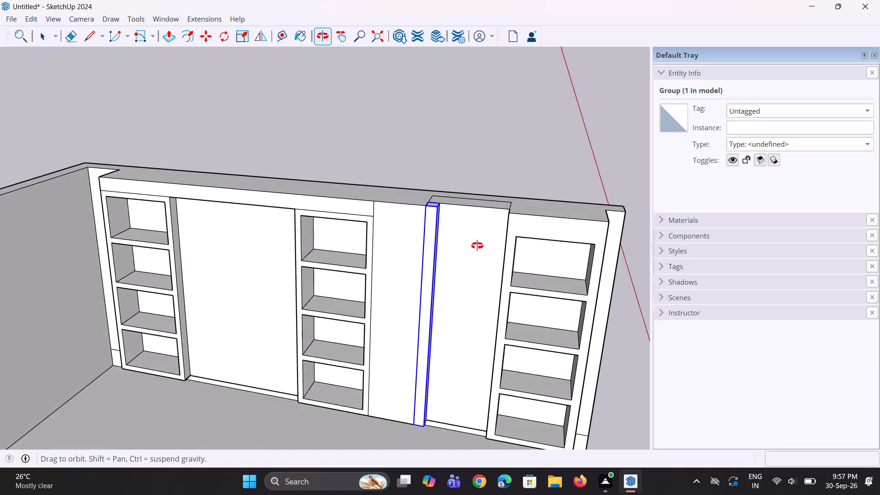
middle_drag(477, 246, 478, 246)
scroll(450, 226, up, 2)
scroll(447, 225, down, 3)
key(m)
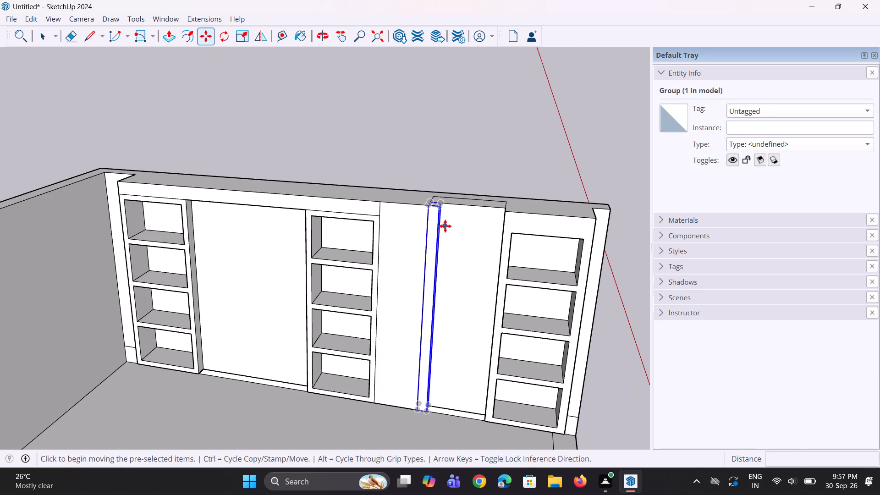
click(432, 201)
click(445, 201)
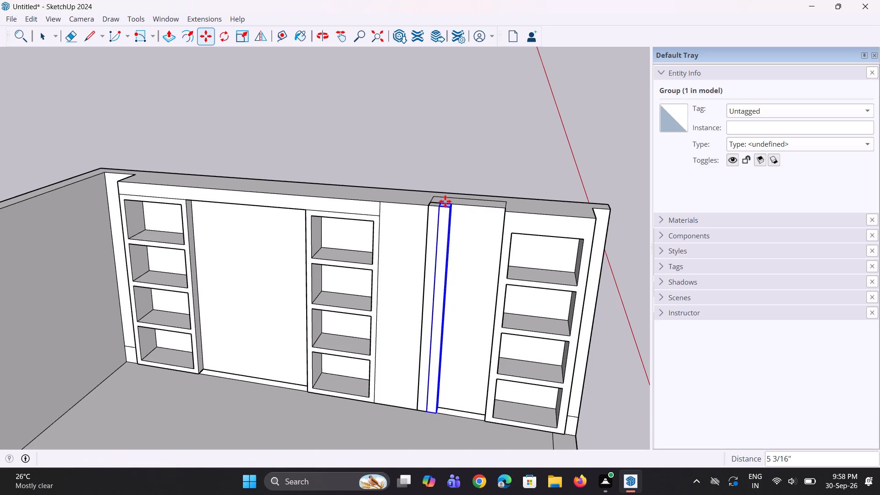
text(*6)
key(Return)
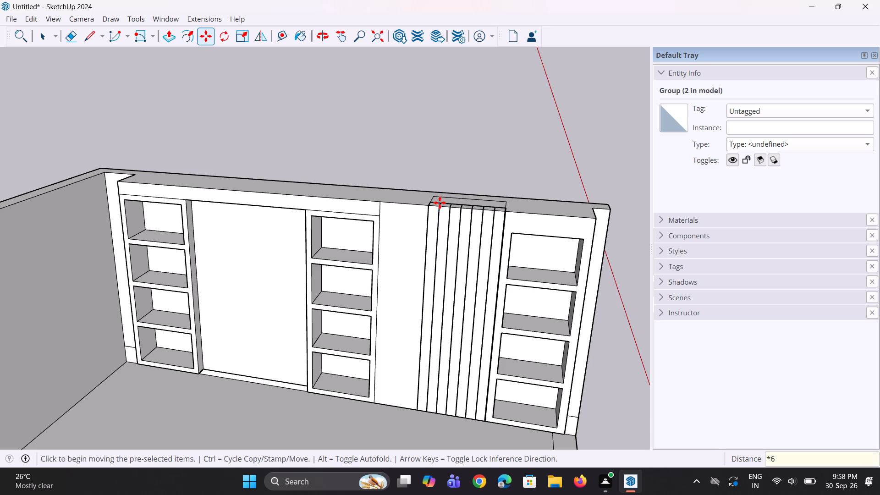
Clear the selection and examine the row of vertical strips on the side wall from above and from the front.
scroll(440, 203, down, 2)
middle_drag(511, 193, 450, 309)
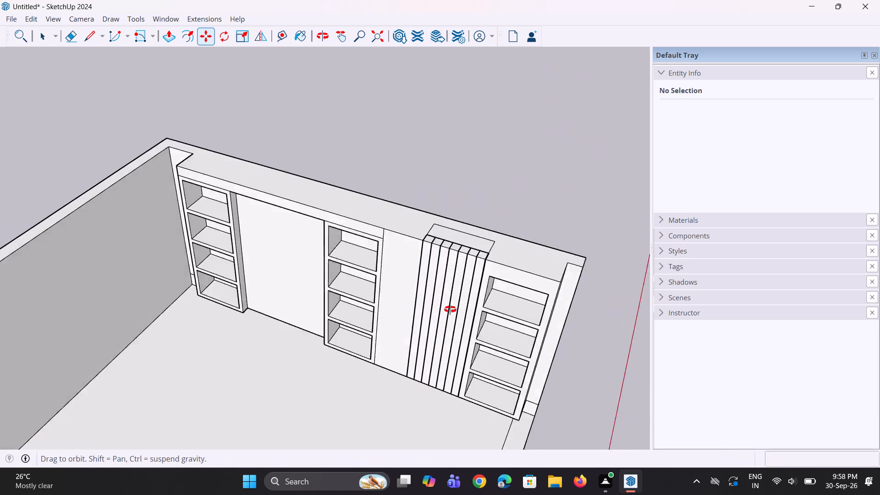
middle_drag(450, 309, 431, 321)
key(space)
key(space)
click(561, 228)
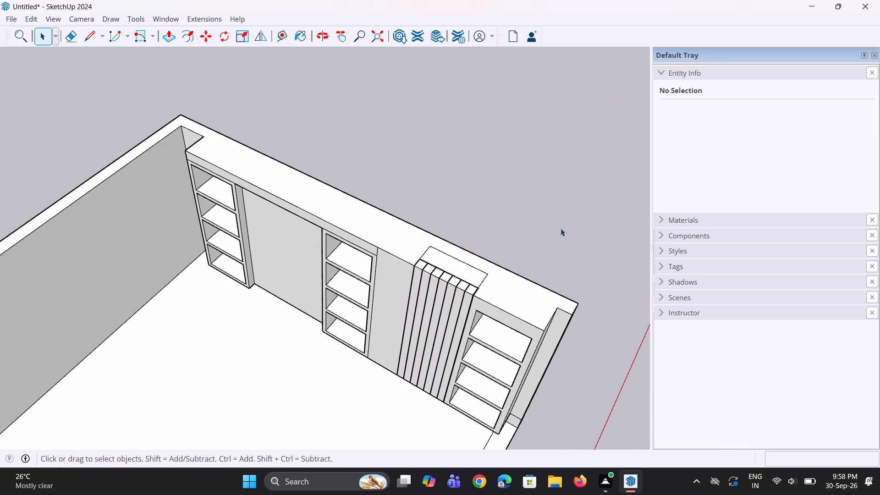
middle_drag(499, 252, 520, 205)
click(520, 205)
middle_drag(492, 232, 559, 183)
scroll(412, 228, down, 5)
middle_drag(412, 228, 431, 196)
scroll(426, 251, up, 5)
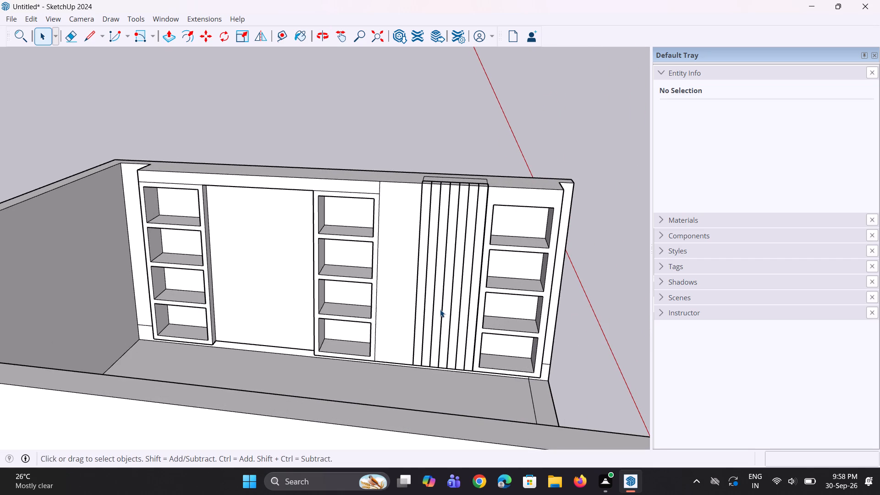
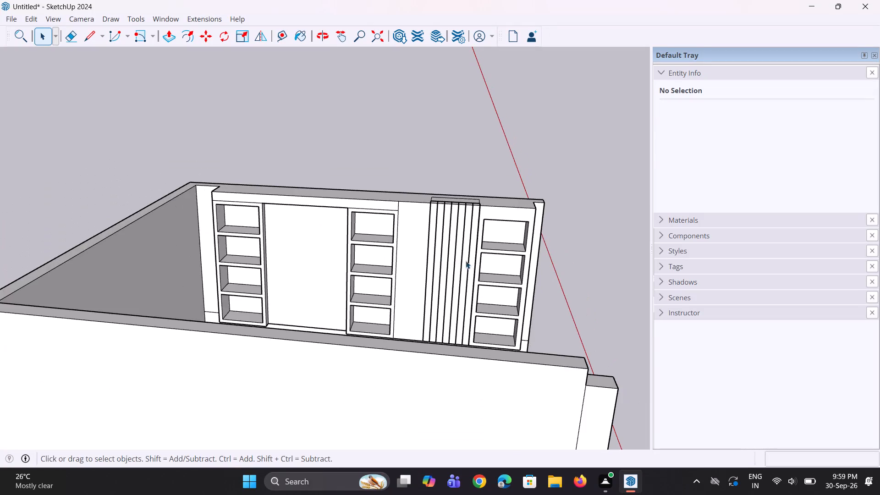
Examine the room's shelf units, vertical strips and plain back wall from several angles.
middle_drag(470, 253, 352, 312)
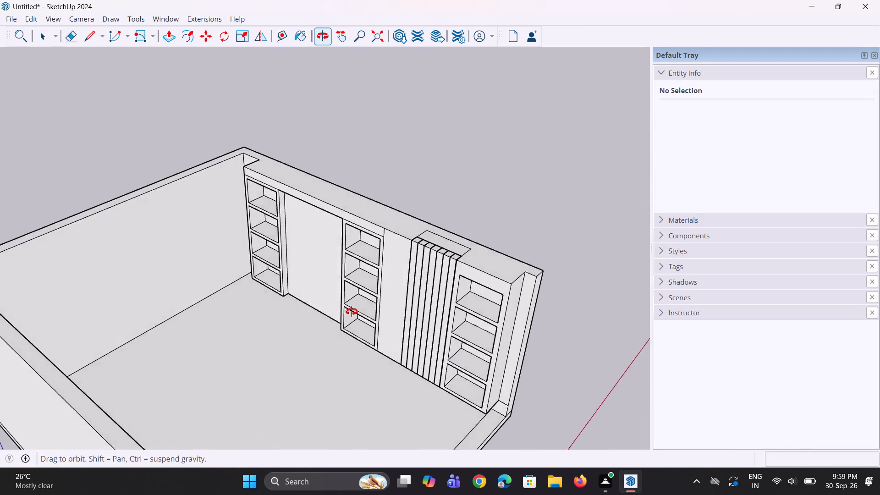
middle_drag(352, 312, 371, 298)
scroll(344, 305, up, 2)
middle_drag(345, 304, 364, 276)
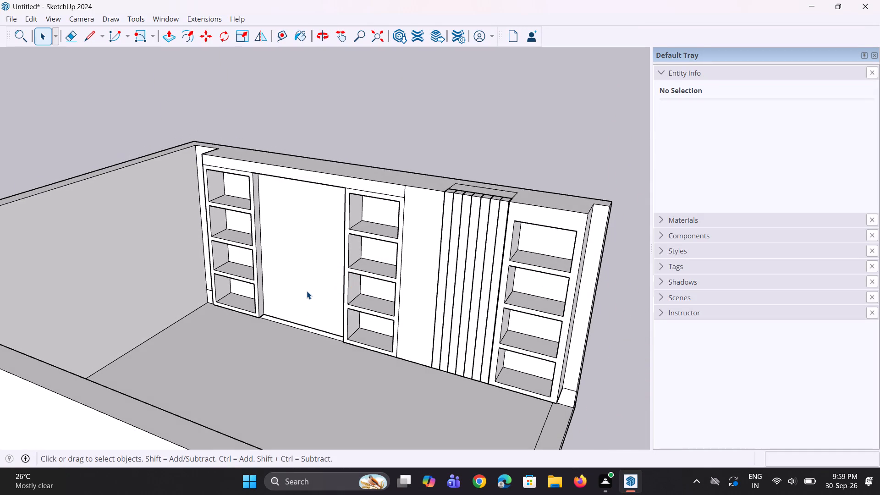
scroll(303, 291, down, 1)
middle_drag(304, 290, 315, 280)
scroll(315, 280, down, 2)
middle_drag(266, 258, 275, 253)
scroll(257, 262, down, 3)
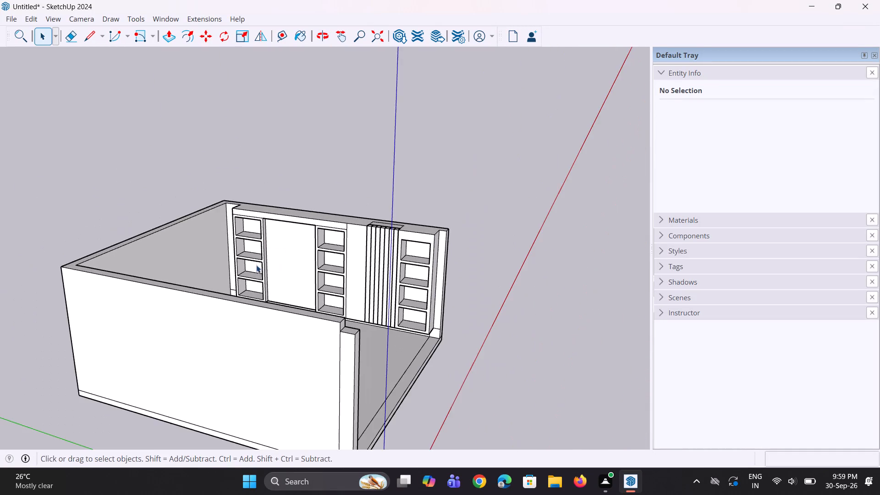
middle_drag(254, 269, 129, 313)
scroll(205, 303, up, 2)
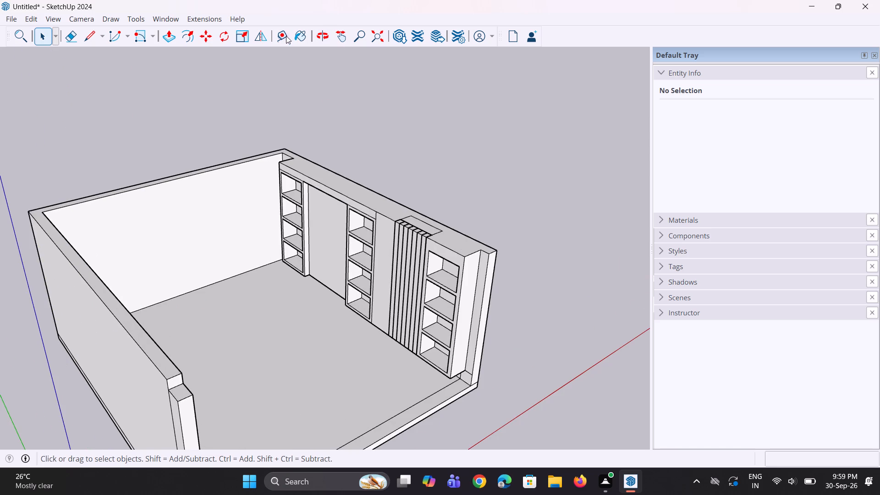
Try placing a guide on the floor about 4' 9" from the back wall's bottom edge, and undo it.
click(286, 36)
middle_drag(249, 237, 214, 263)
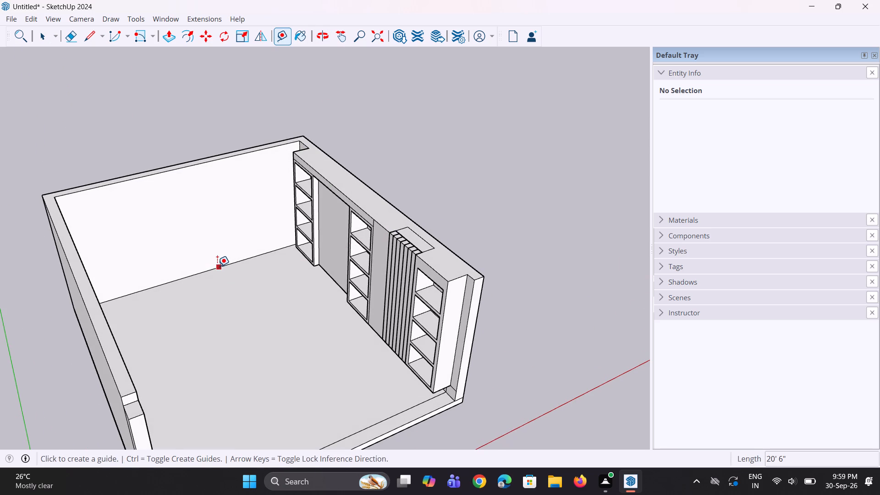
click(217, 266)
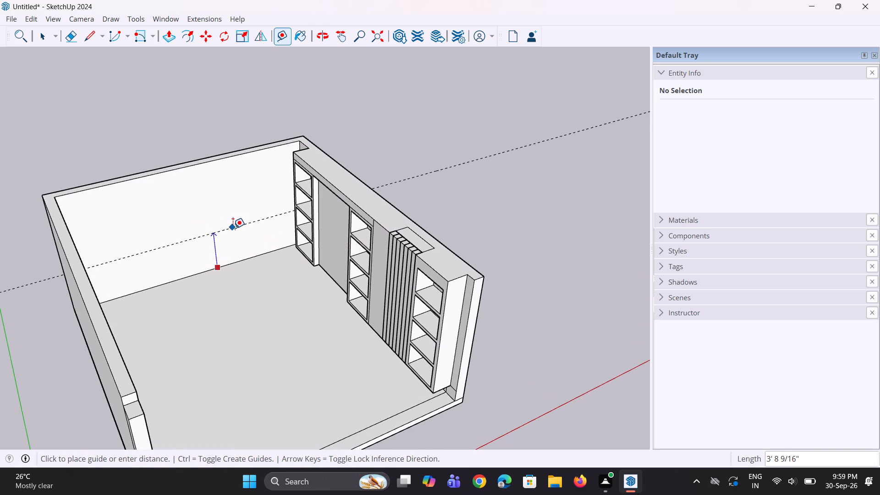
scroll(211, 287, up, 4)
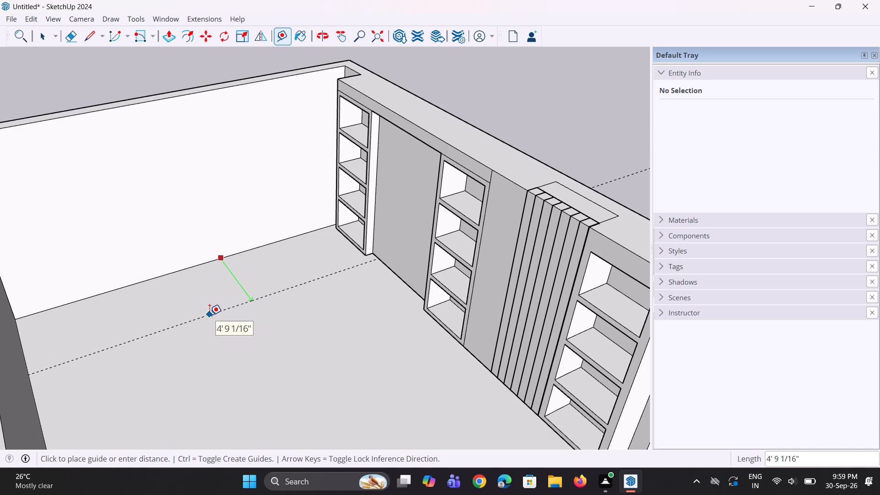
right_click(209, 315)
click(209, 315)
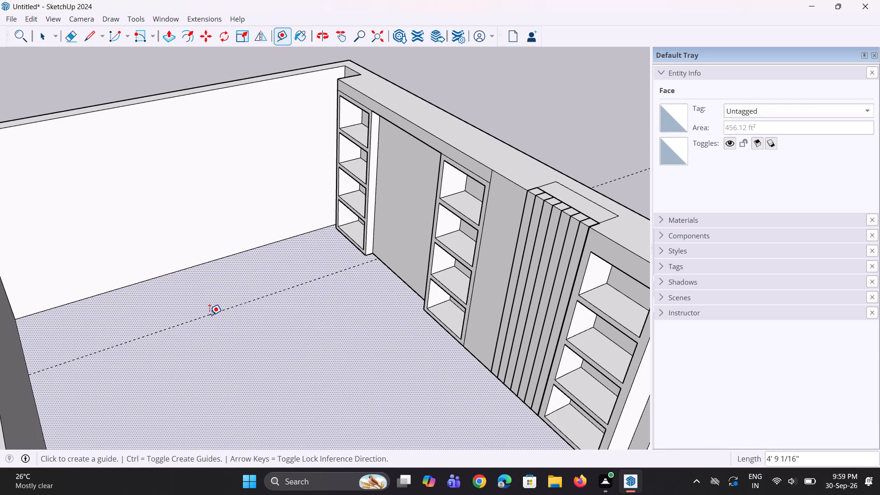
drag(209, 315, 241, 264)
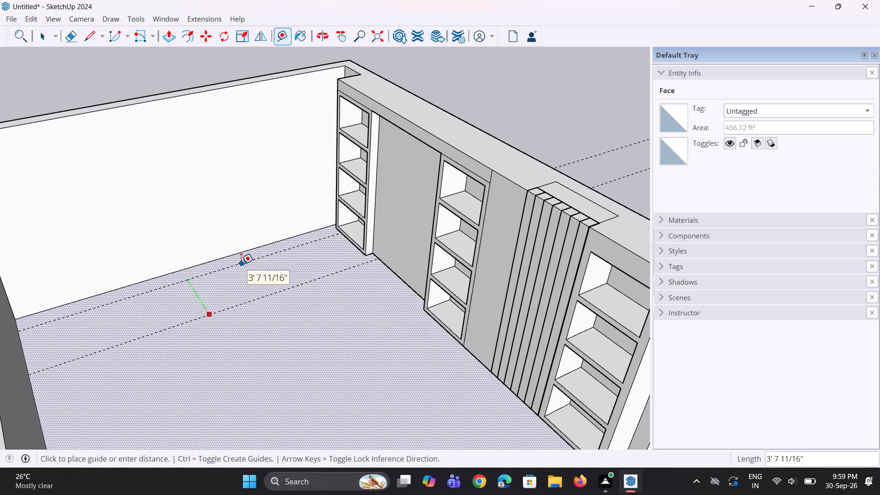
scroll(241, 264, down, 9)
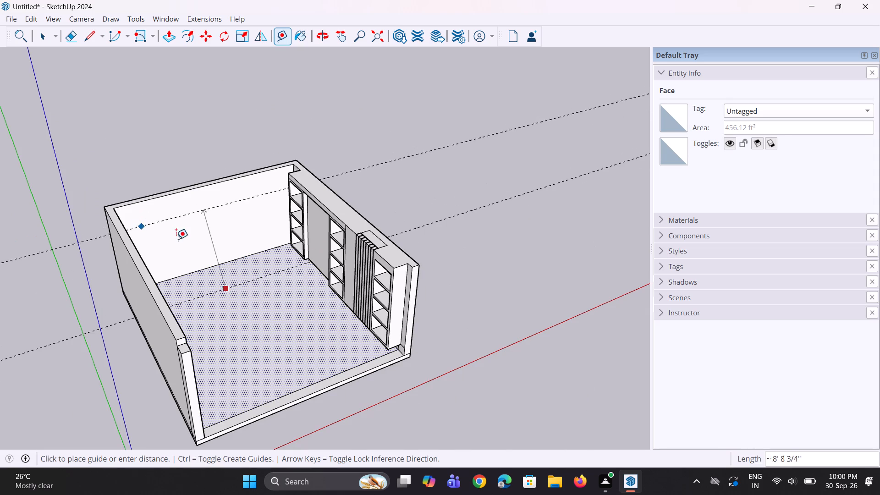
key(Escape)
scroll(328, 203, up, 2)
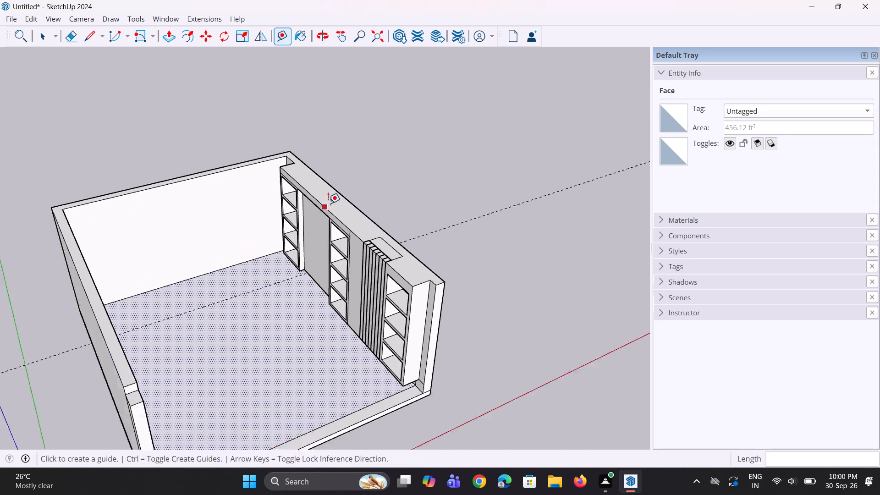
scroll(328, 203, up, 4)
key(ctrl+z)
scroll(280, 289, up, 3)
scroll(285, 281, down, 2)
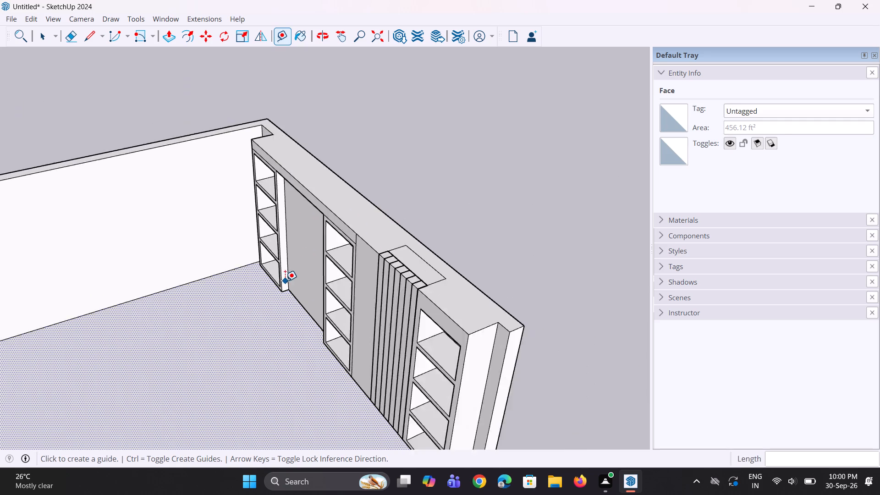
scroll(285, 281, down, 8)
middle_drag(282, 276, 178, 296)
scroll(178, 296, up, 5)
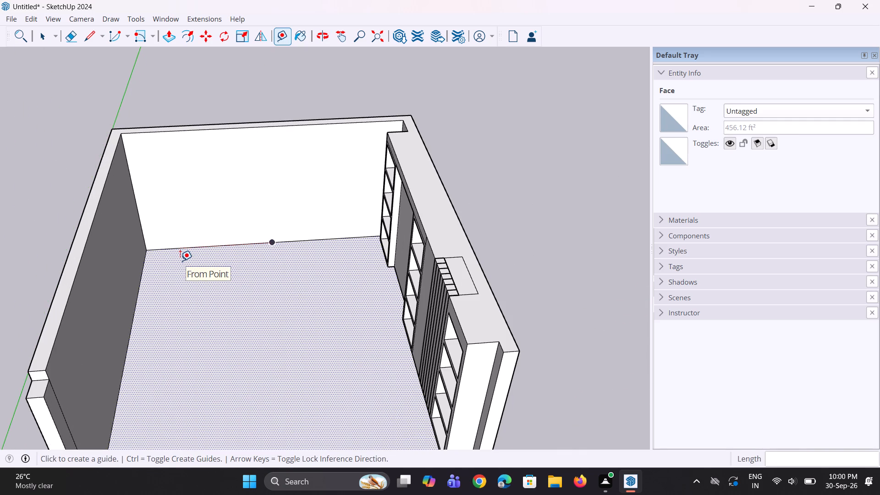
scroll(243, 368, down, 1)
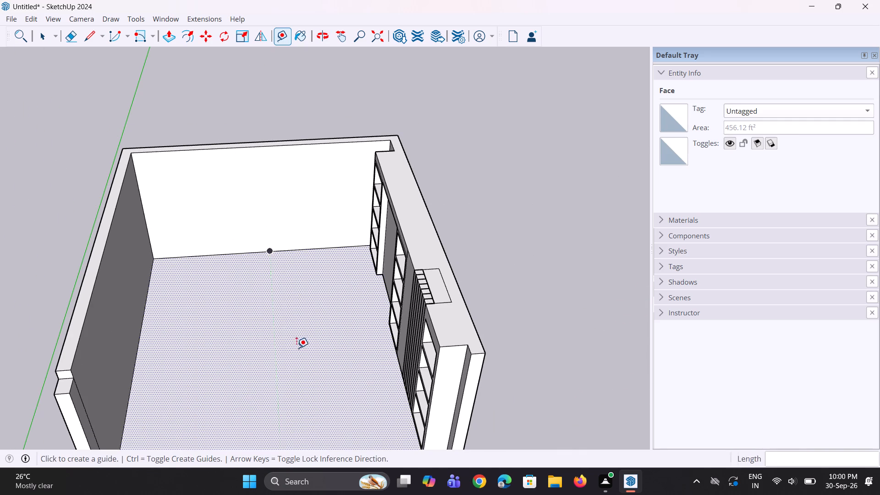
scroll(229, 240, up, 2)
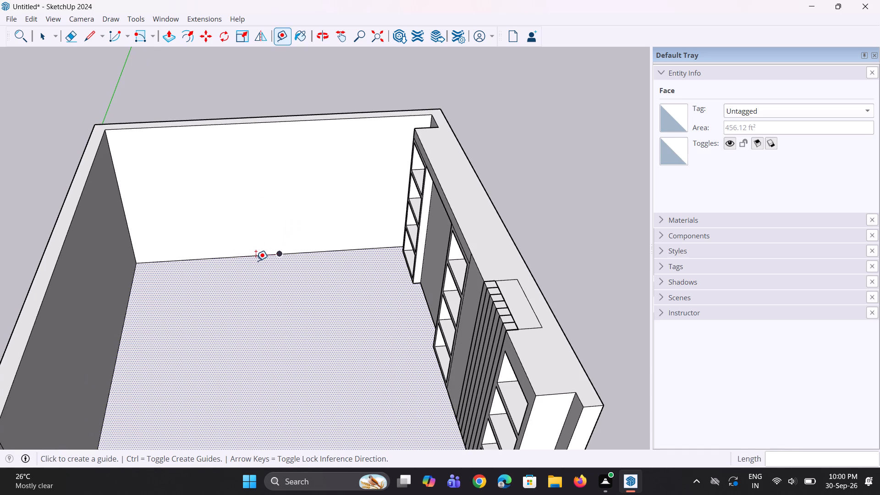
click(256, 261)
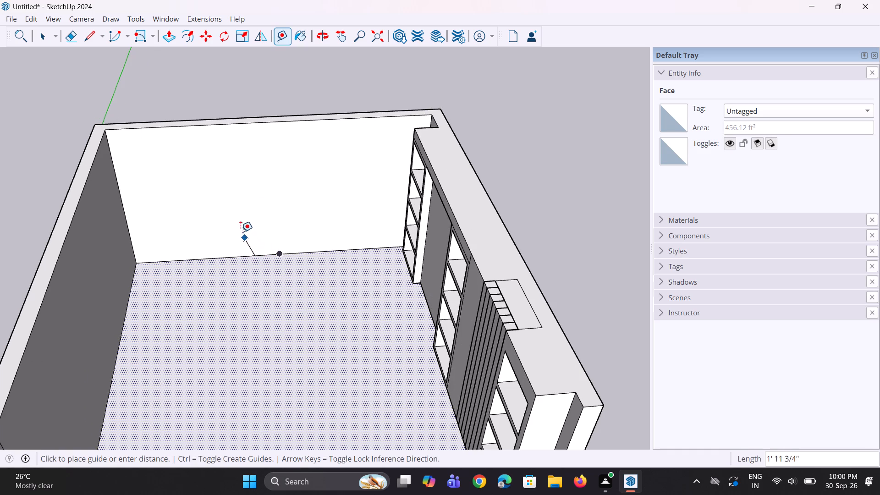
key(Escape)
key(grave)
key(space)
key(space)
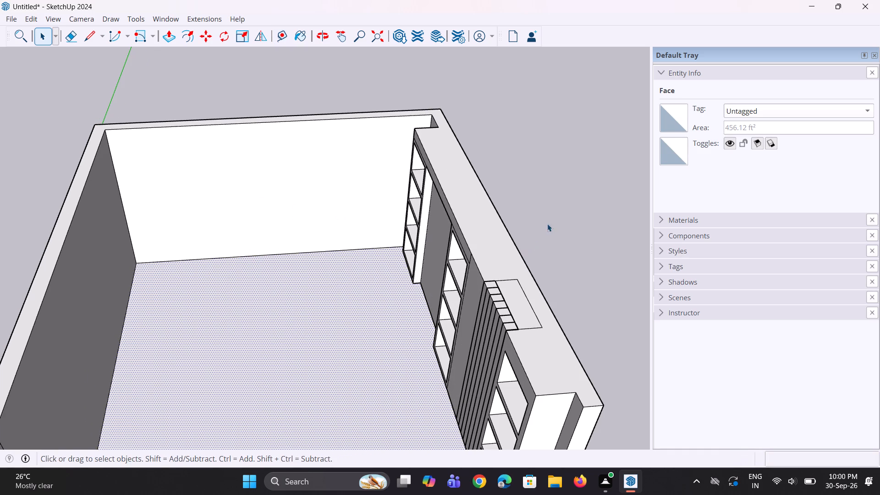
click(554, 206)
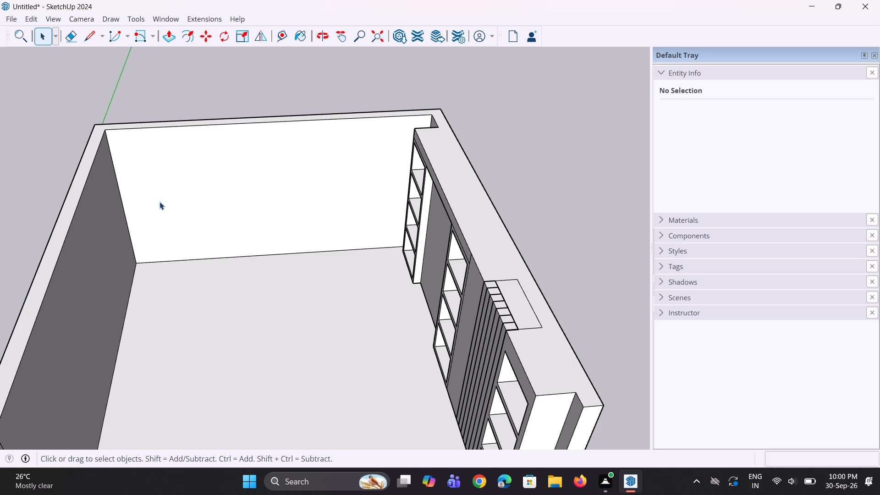
Place a horizontal guide on the back wall 2' above its bottom edge.
click(280, 41)
click(211, 260)
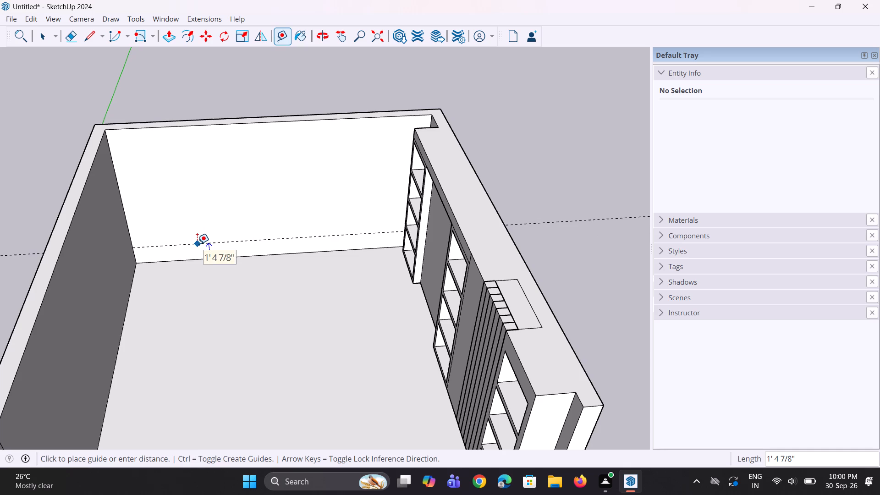
text(2')
key(Return)
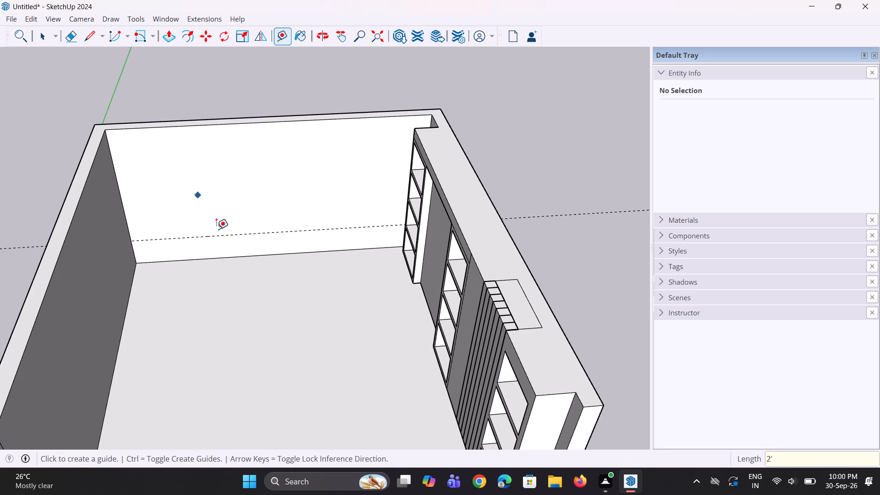
Offset a guide 2' from the back wall's top inner edge.
scroll(232, 268, down, 2)
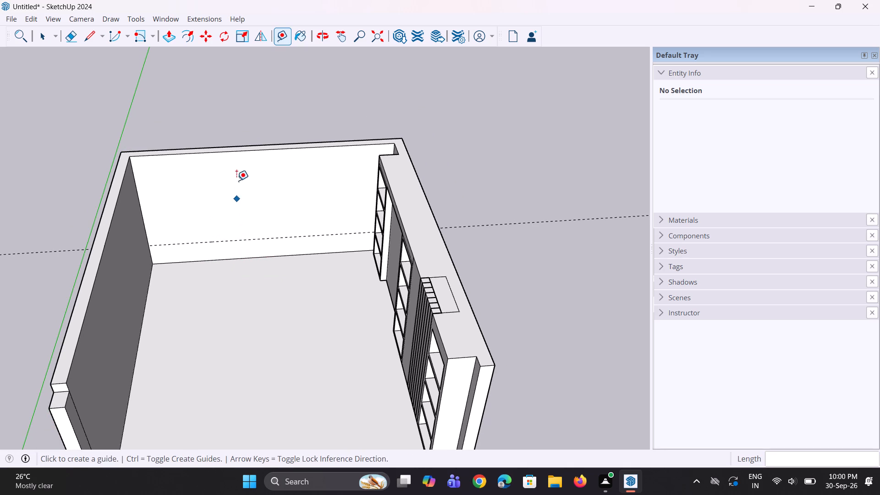
click(249, 154)
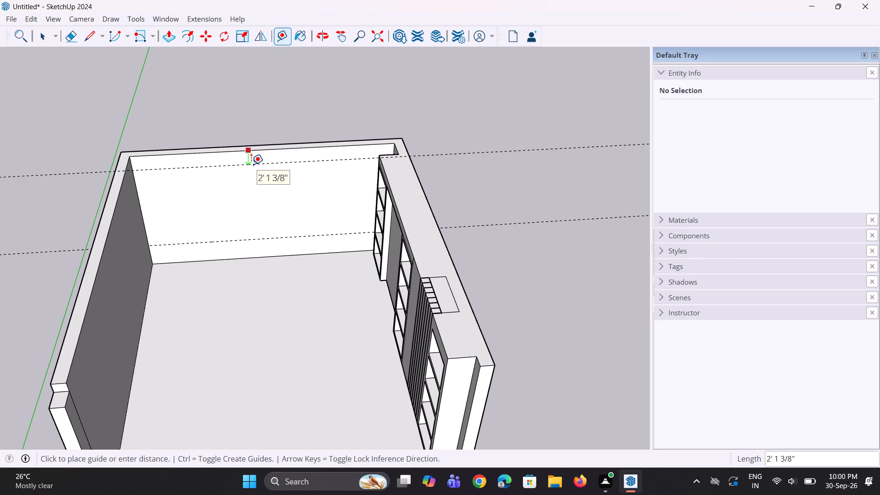
key(2)
key(apostrophe)
key(Return)
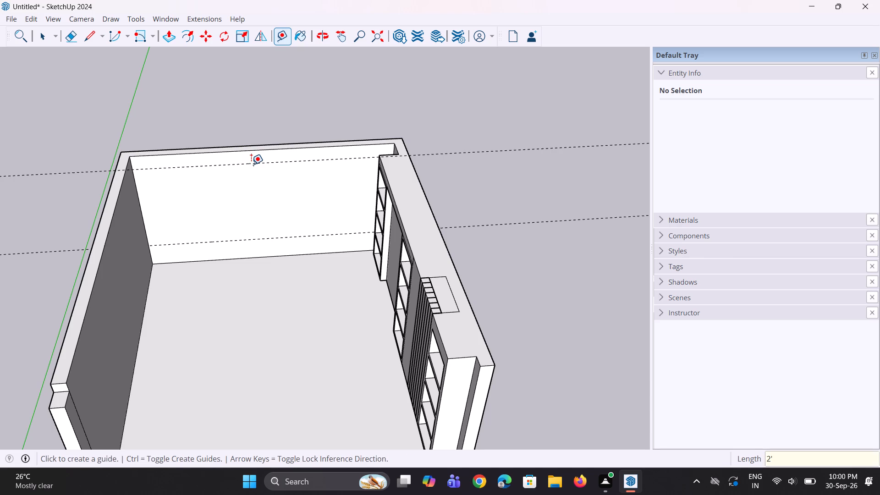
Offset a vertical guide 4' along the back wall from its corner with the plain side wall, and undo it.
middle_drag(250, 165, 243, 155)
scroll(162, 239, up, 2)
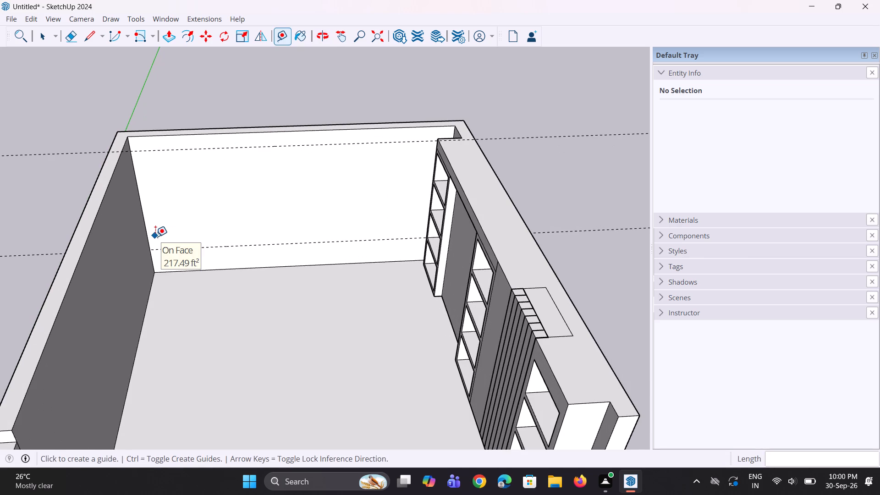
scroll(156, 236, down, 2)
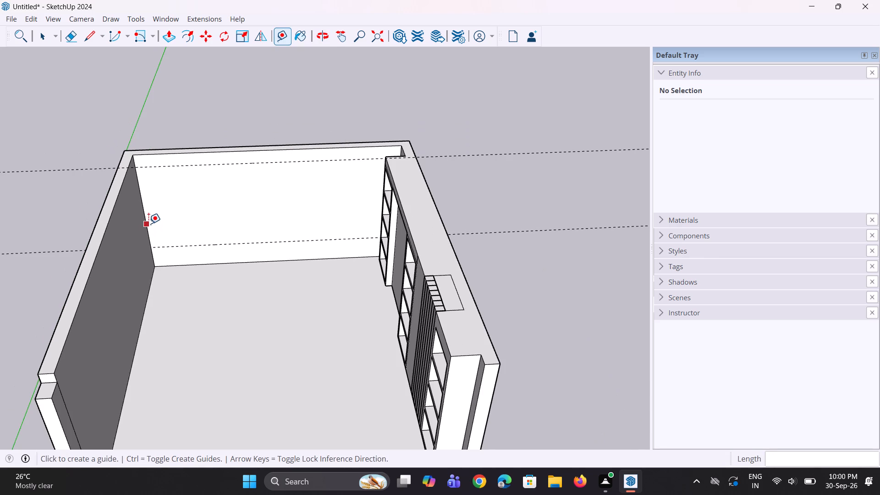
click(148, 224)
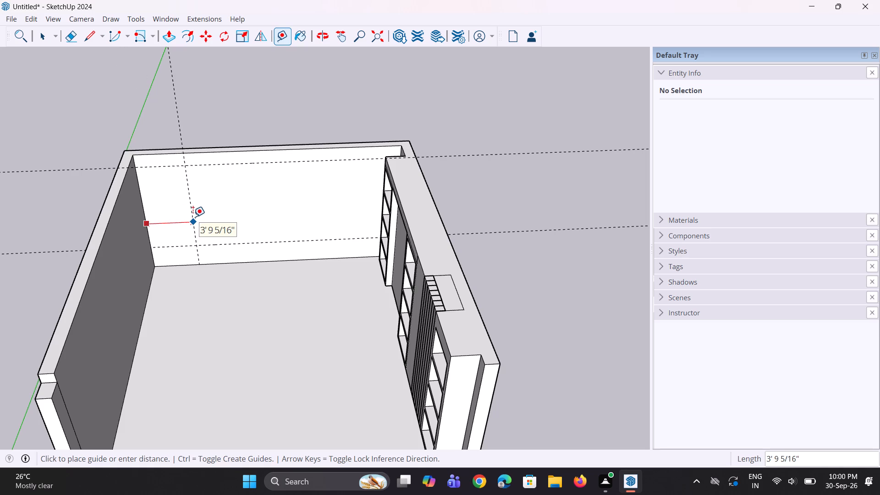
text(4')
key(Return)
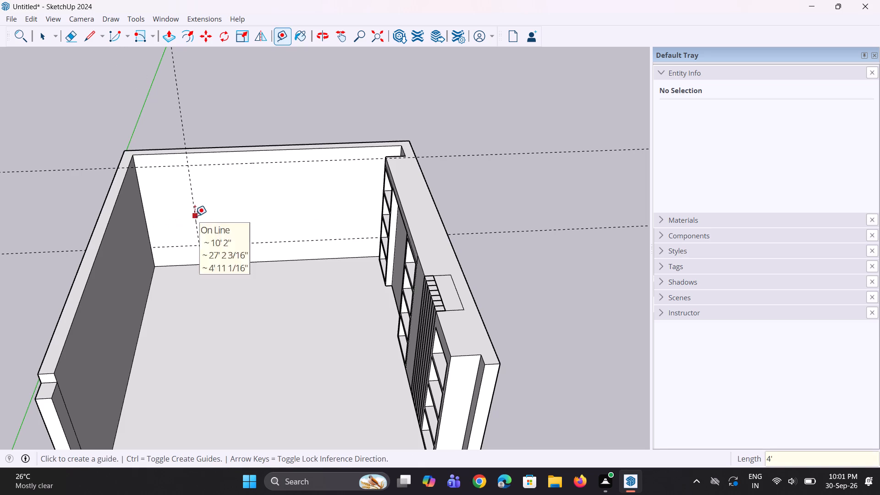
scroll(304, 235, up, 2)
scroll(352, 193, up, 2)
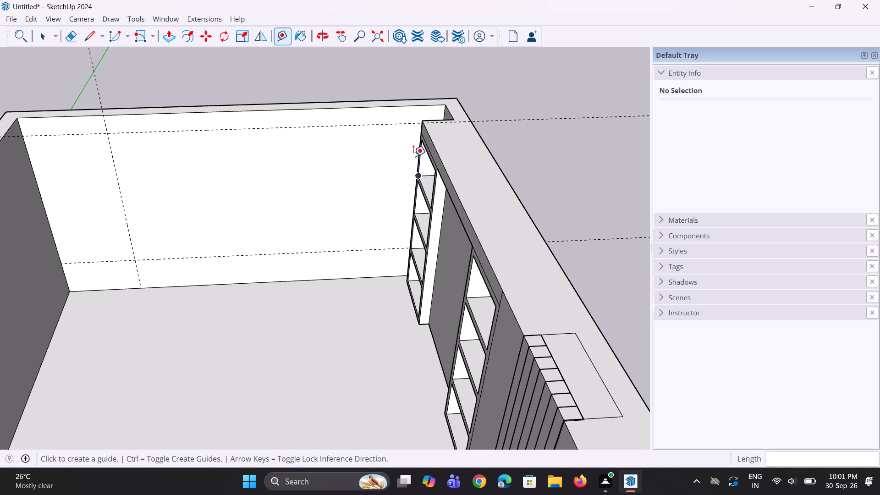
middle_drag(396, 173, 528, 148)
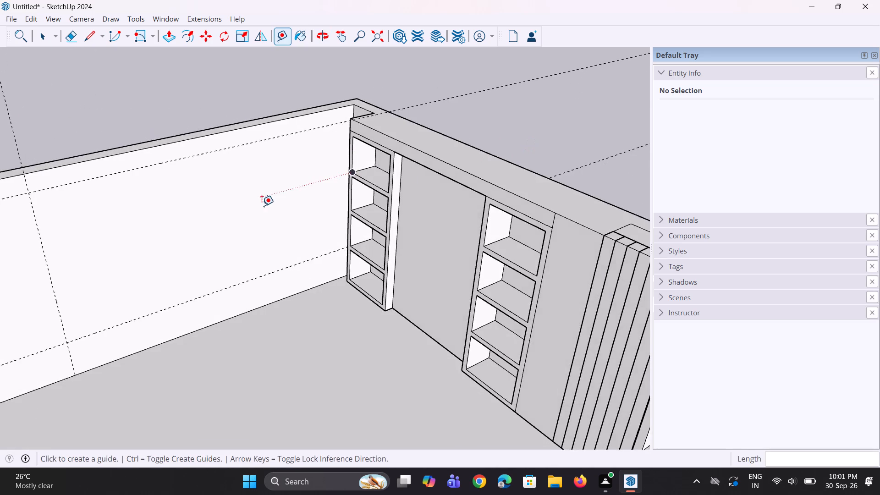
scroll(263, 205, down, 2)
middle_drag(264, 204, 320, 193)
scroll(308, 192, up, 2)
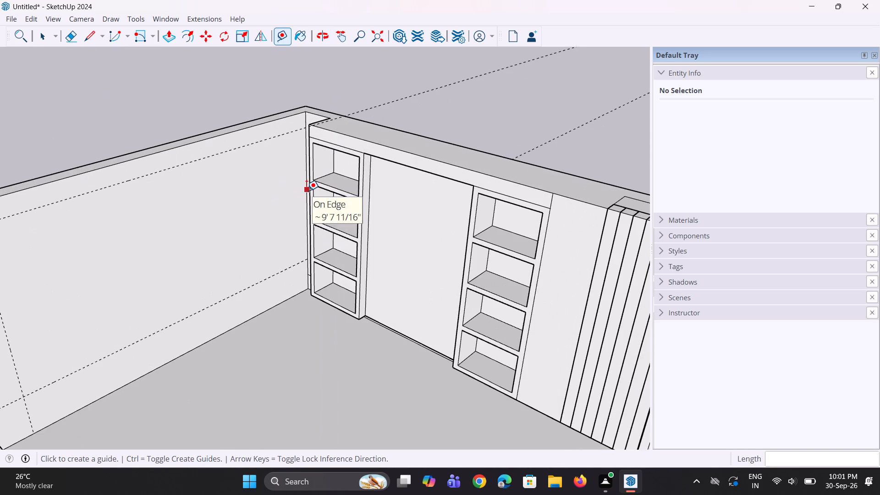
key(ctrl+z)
Offset a vertical guide 3' along the back wall from its corner with the plain side wall.
scroll(270, 196, down, 7)
middle_drag(261, 217, 131, 265)
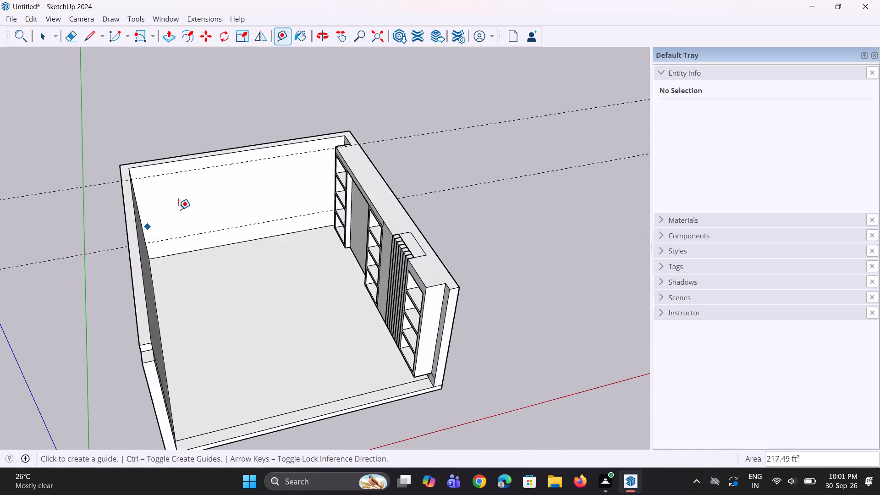
scroll(173, 205, up, 3)
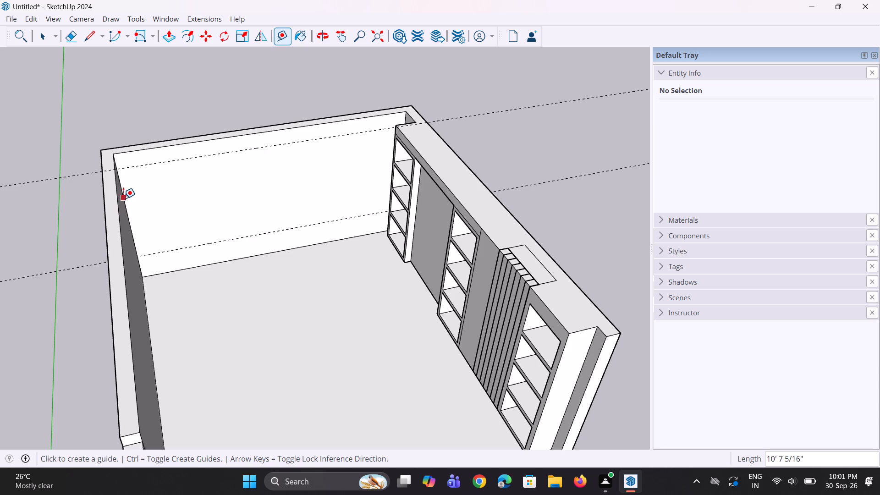
click(123, 198)
text(3')
key(Return)
scroll(165, 210, down, 2)
middle_drag(208, 236, 331, 258)
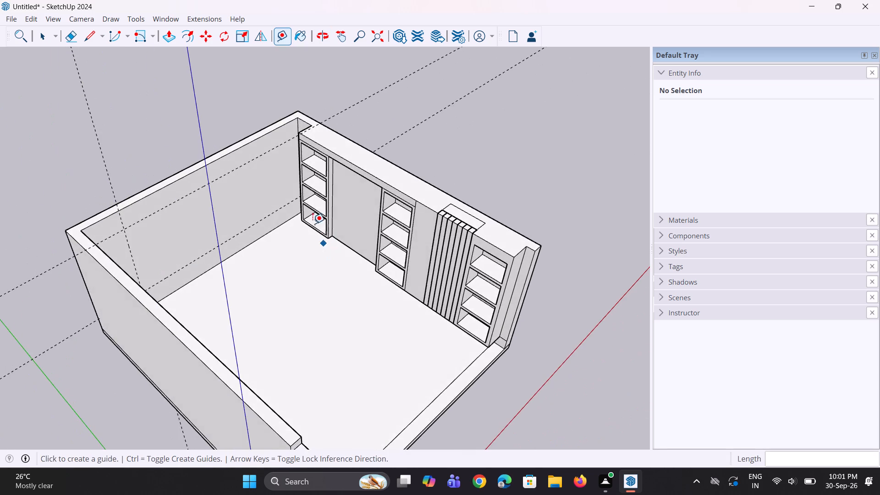
scroll(270, 156, up, 10)
middle_drag(275, 154, 311, 142)
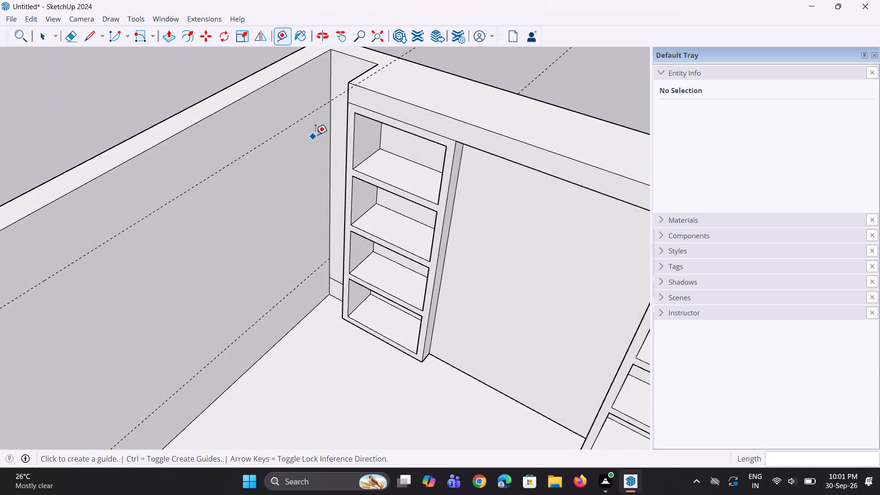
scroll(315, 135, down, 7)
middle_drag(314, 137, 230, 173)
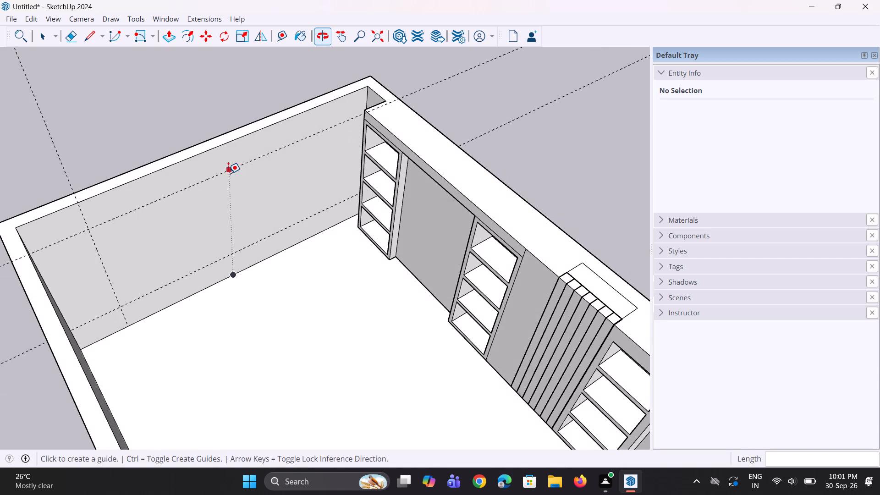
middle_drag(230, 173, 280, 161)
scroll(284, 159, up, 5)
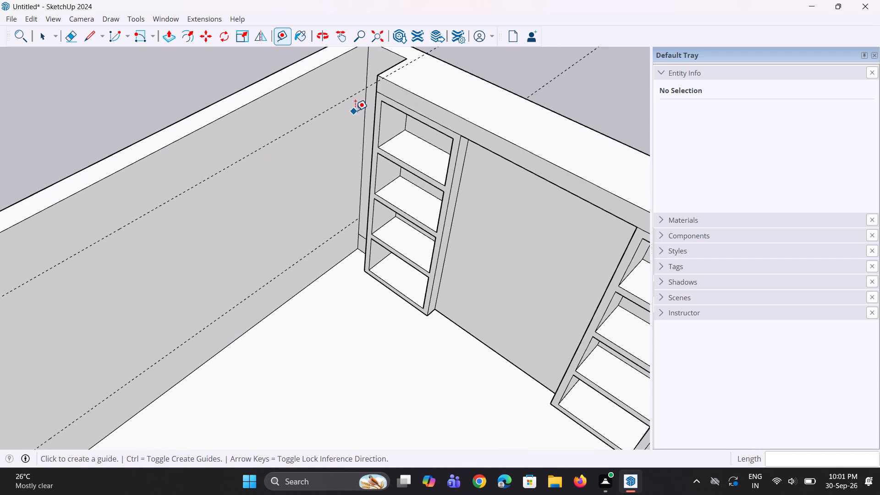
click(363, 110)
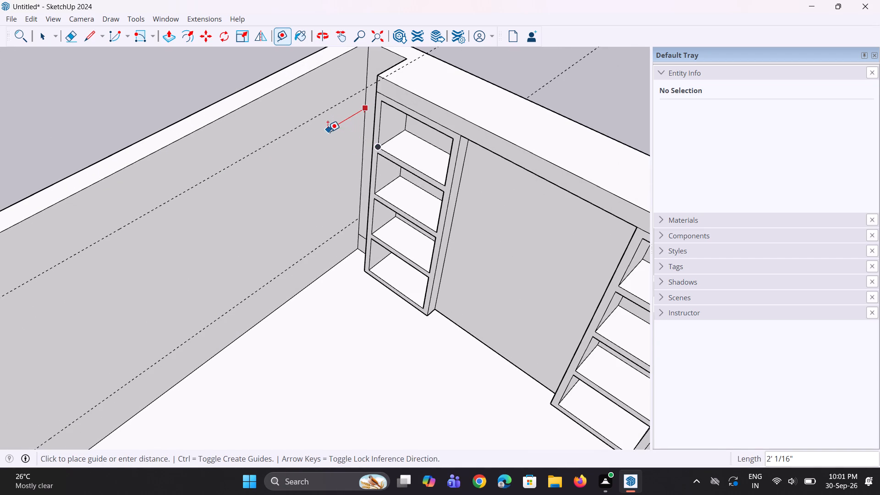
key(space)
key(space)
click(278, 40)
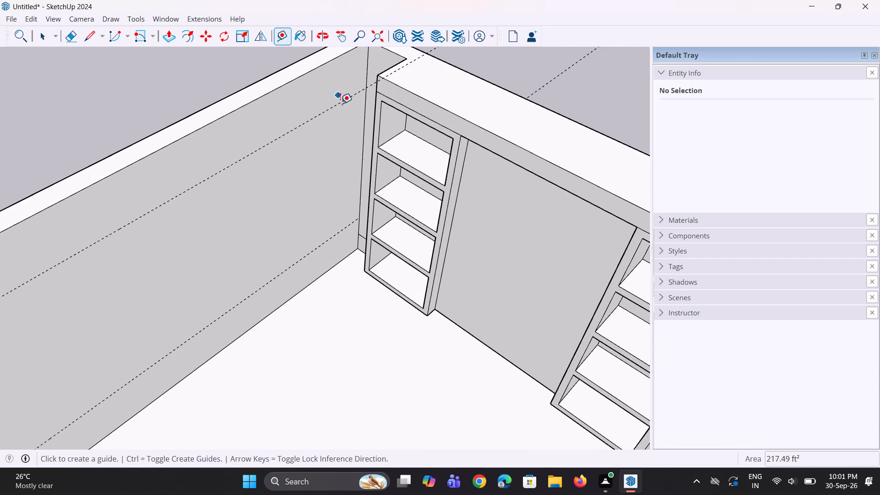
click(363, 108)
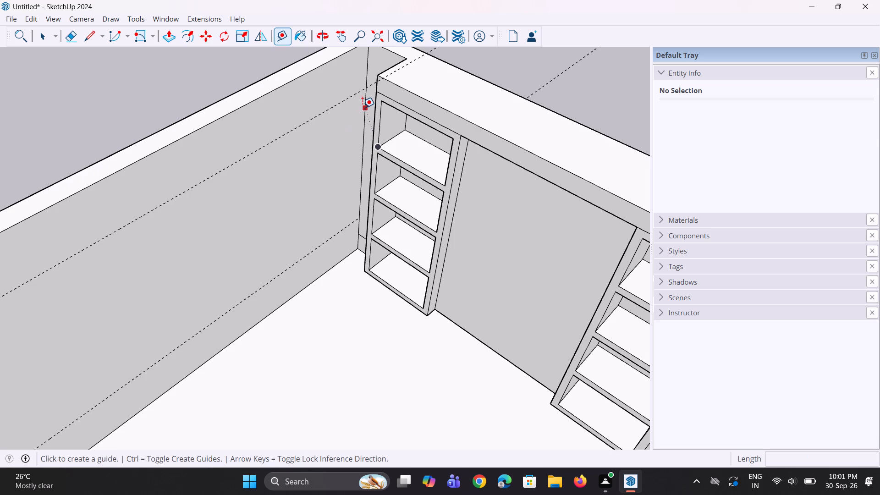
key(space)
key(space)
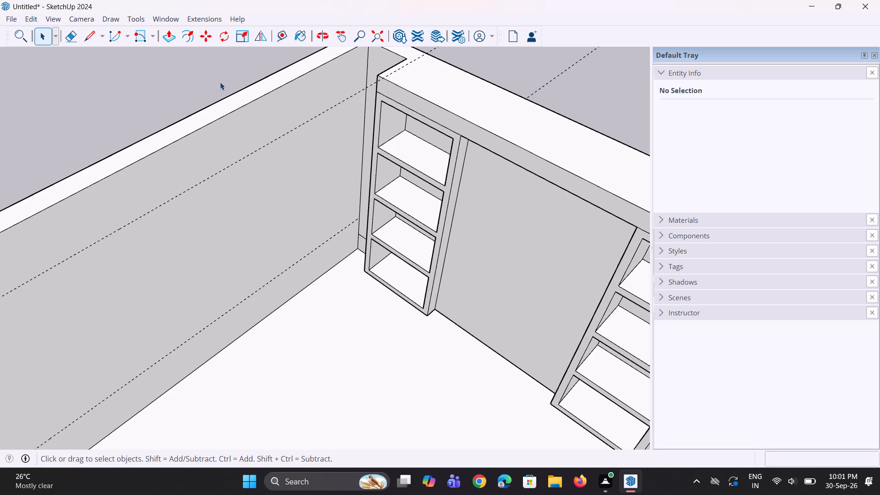
Offset a vertical guide 3' along the back wall from its corner beside the shelf wall.
click(281, 38)
scroll(363, 129, up, 4)
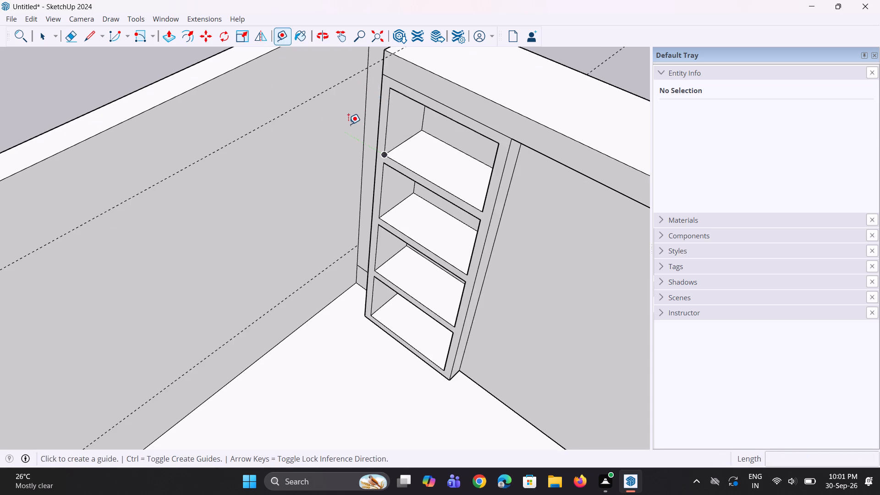
scroll(348, 124, up, 6)
click(378, 103)
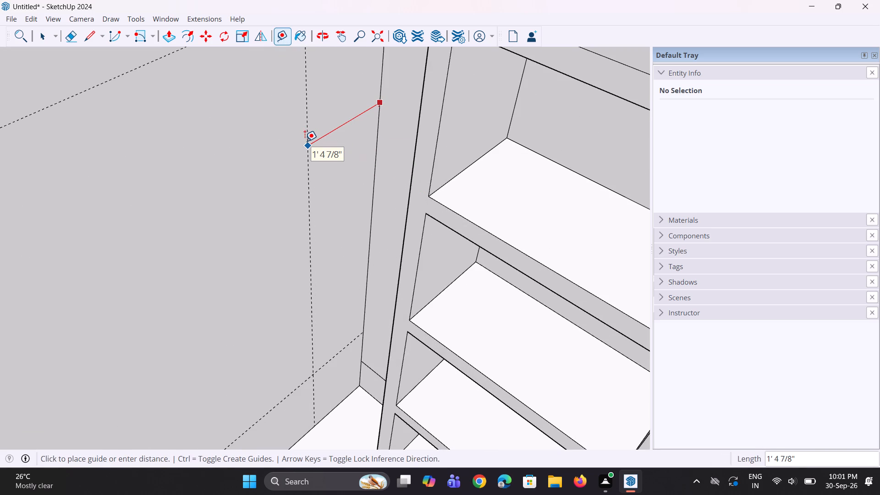
text(3')
key(Return)
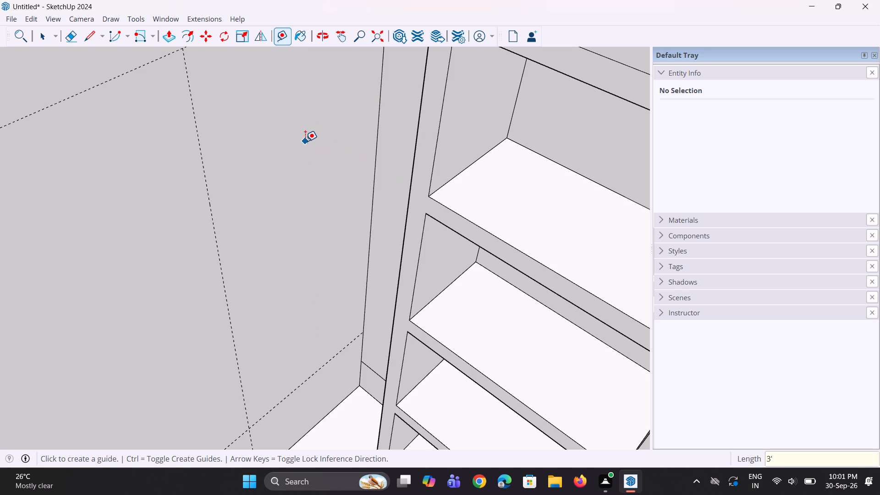
Delete the upper horizontal guide on the back wall.
scroll(310, 146, down, 9)
middle_drag(326, 255, 279, 251)
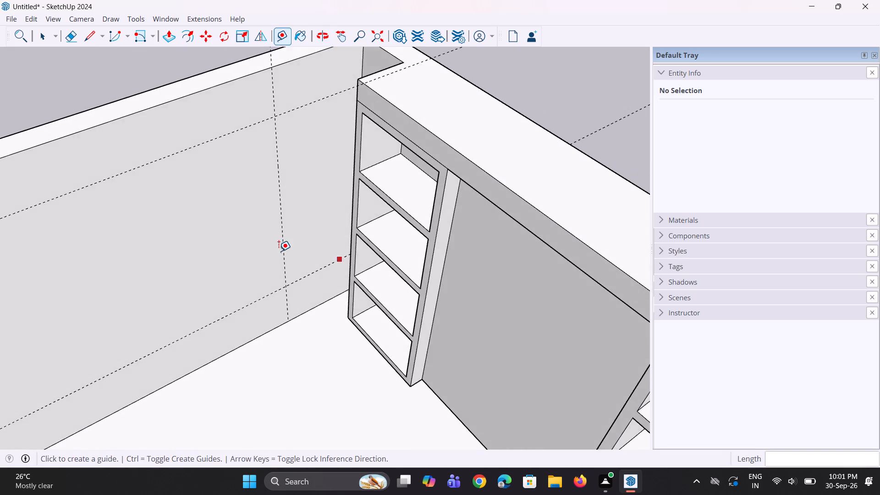
scroll(279, 251, down, 5)
middle_drag(279, 251, 263, 220)
key(space)
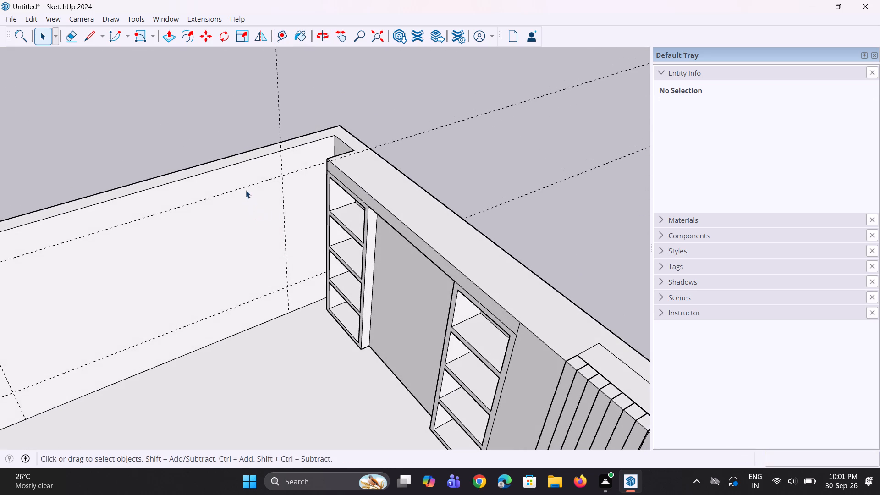
click(247, 187)
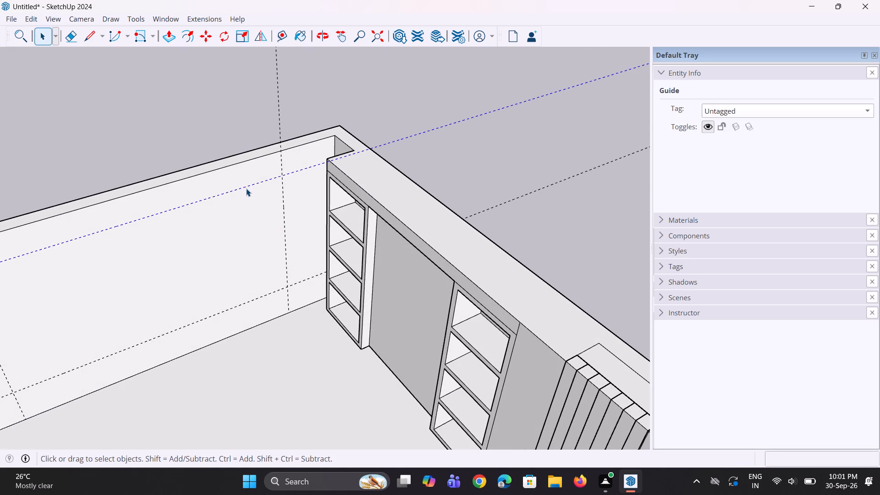
key(Delete)
Offset a horizontal guide 2' down the back wall's face from its top inner edge.
scroll(249, 210, down, 6)
middle_drag(258, 220, 254, 209)
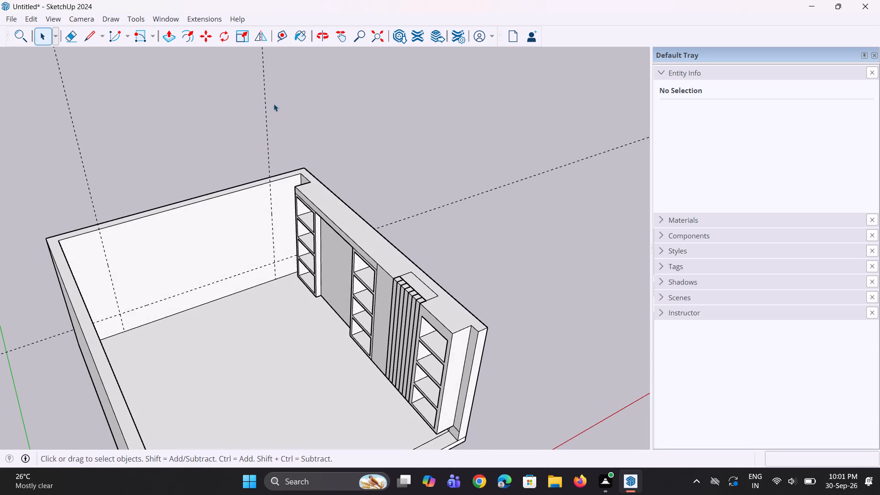
click(280, 43)
scroll(211, 207, up, 6)
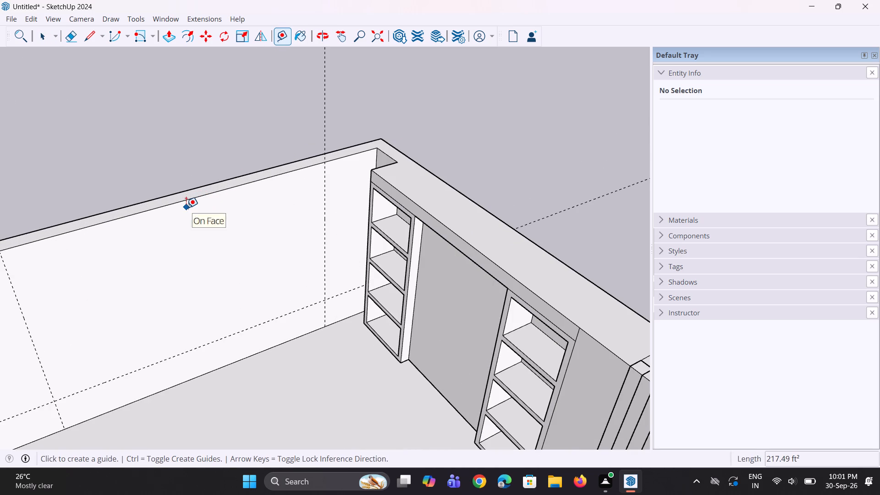
click(187, 201)
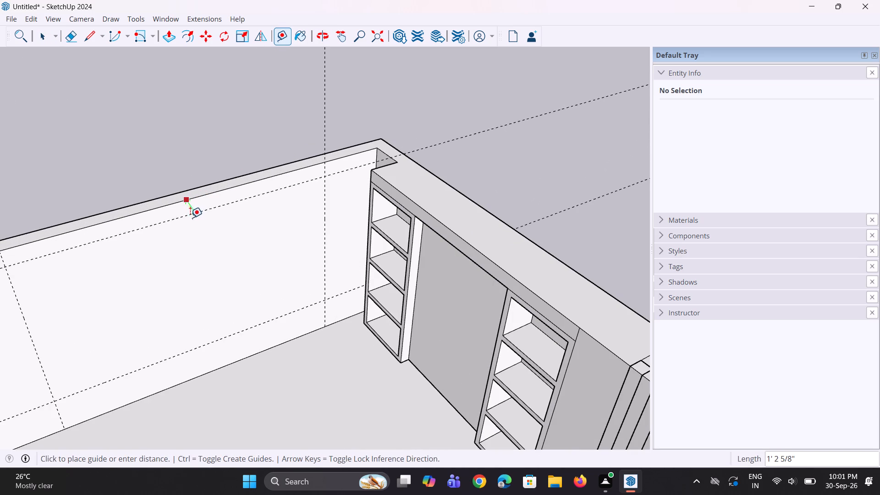
middle_drag(182, 226, 302, 235)
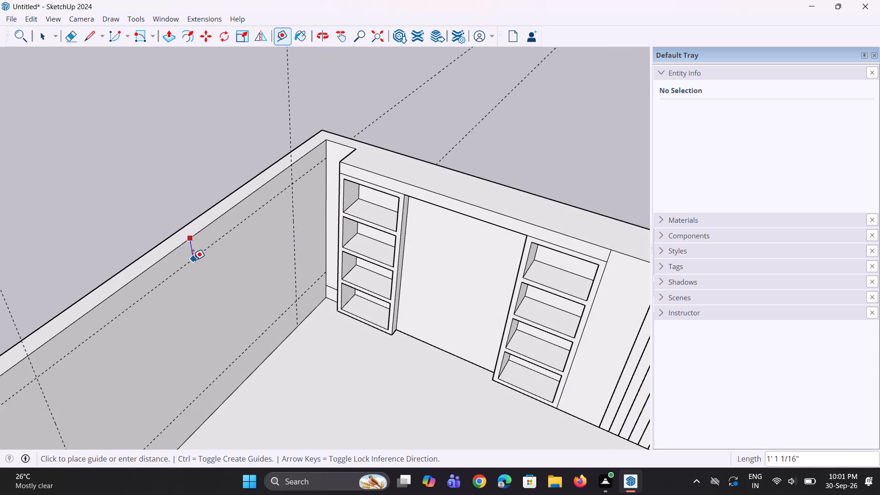
text(2')
key(Return)
Draw a rectangle about 6' 7" by 14' 6" on the back wall between the outermost guide intersections.
scroll(192, 263, down, 4)
middle_drag(213, 320, 84, 325)
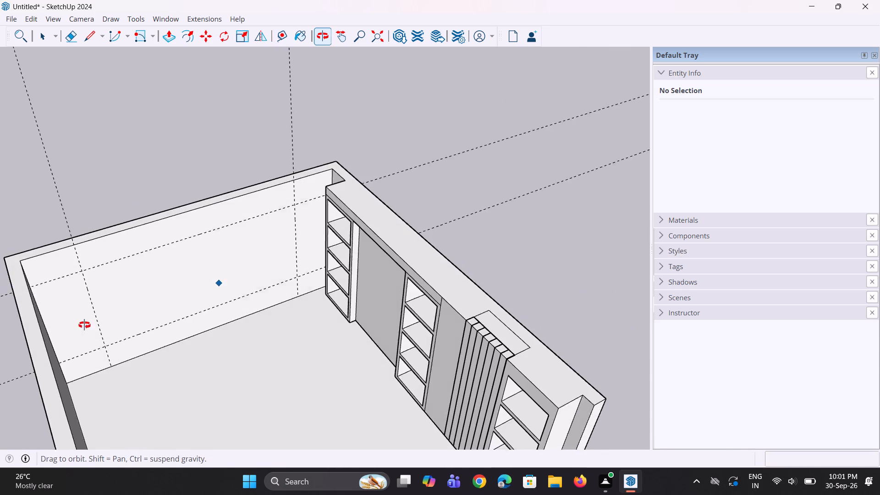
middle_drag(84, 325, 82, 326)
key(r)
middle_drag(83, 328, 60, 283)
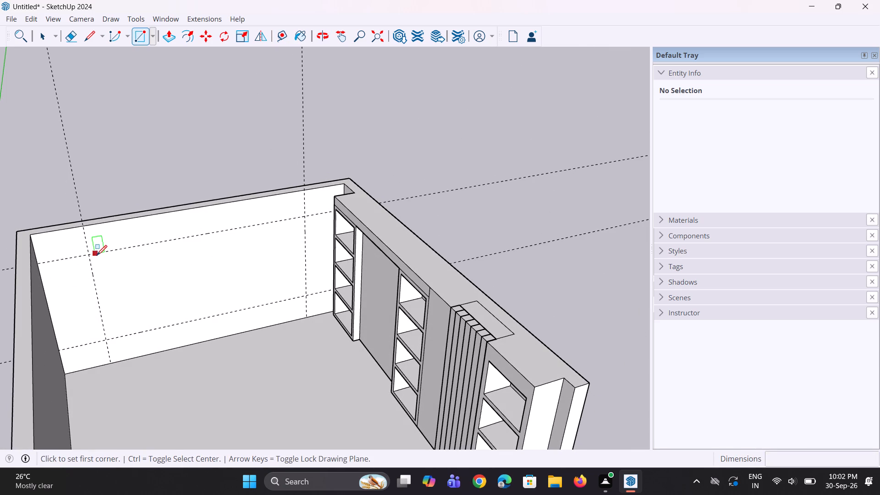
click(90, 256)
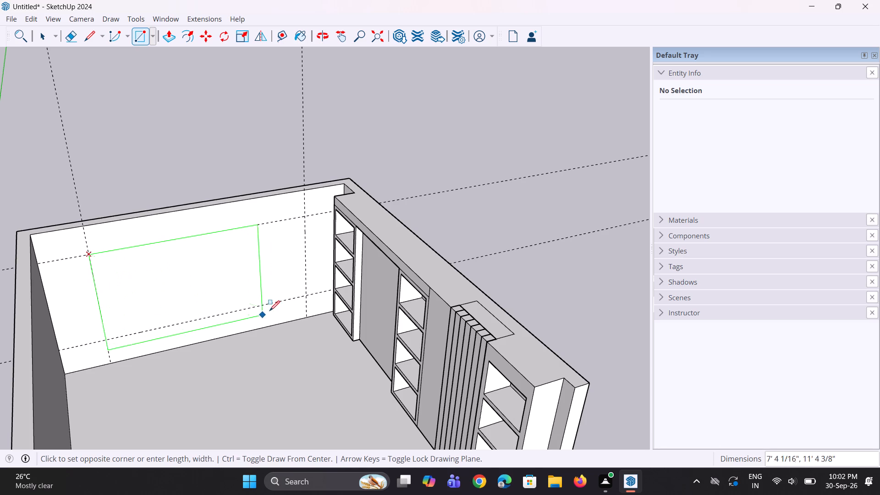
click(305, 294)
Delete all guides from the model.
middle_drag(276, 312, 357, 349)
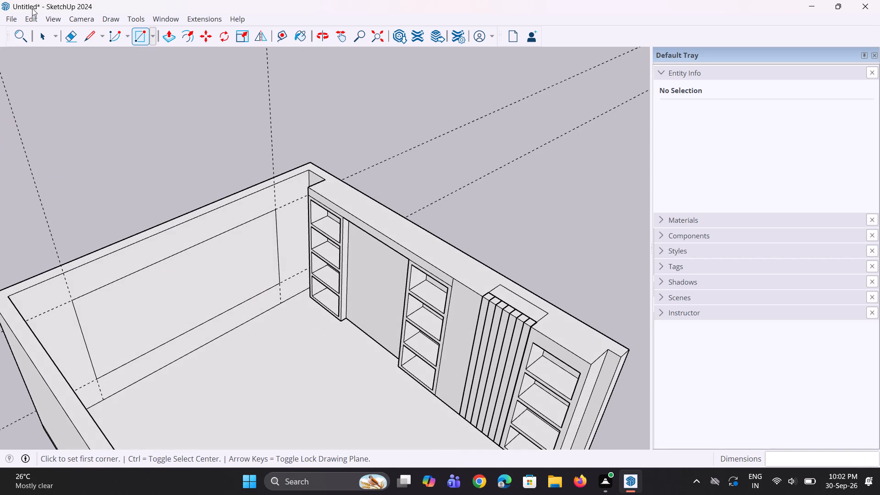
click(32, 18)
click(66, 135)
Push the back wall's rectangle 9" through the wall thickness to cut a window opening.
middle_drag(241, 208, 238, 212)
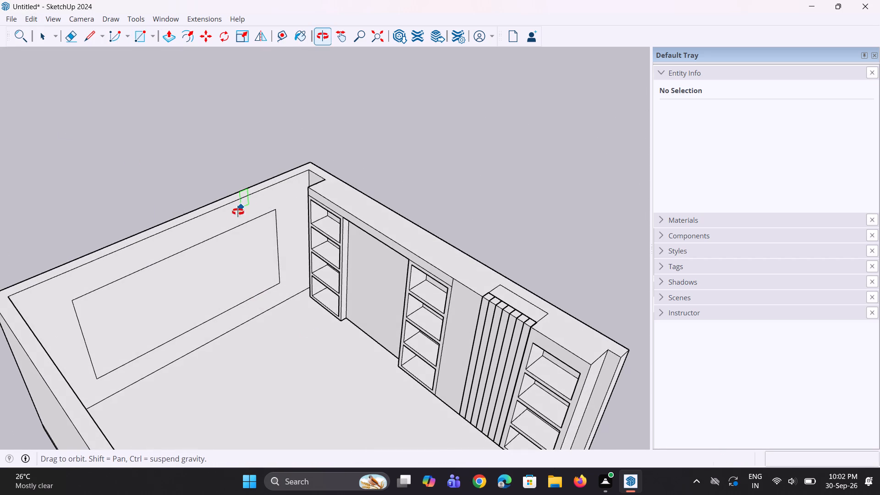
middle_drag(238, 212, 186, 238)
scroll(184, 246, up, 1)
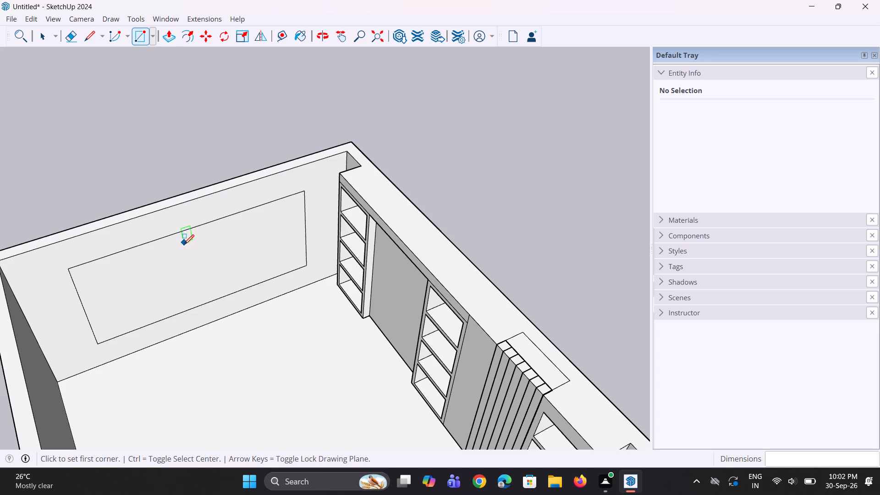
key(p)
click(184, 257)
click(165, 202)
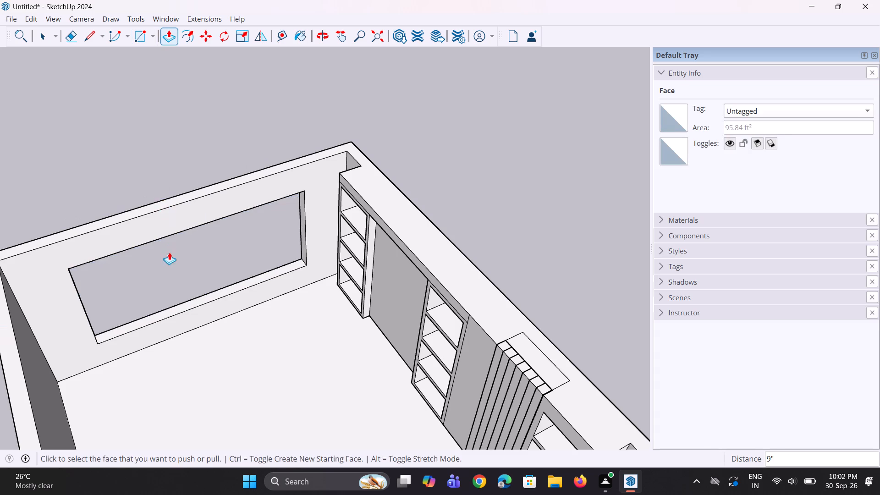
Examine the whole room from several angles, including the back wall opening and the shelf wall.
middle_drag(169, 252, 121, 133)
scroll(157, 198, down, 4)
middle_drag(164, 225, 159, 203)
scroll(383, 447, down, 2)
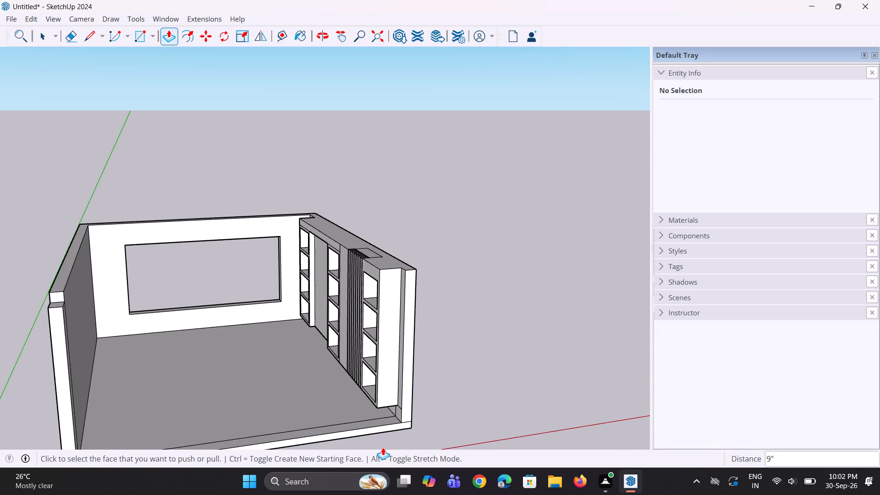
middle_drag(172, 326, 169, 335)
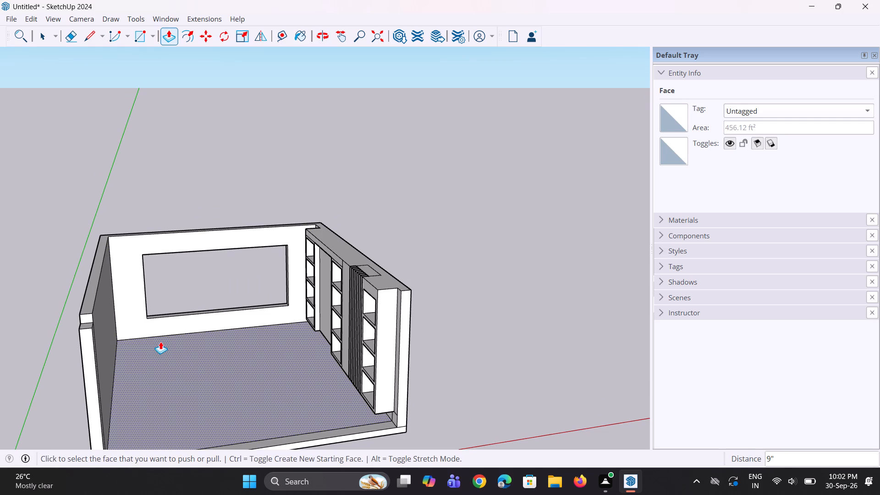
scroll(169, 341, down, 2)
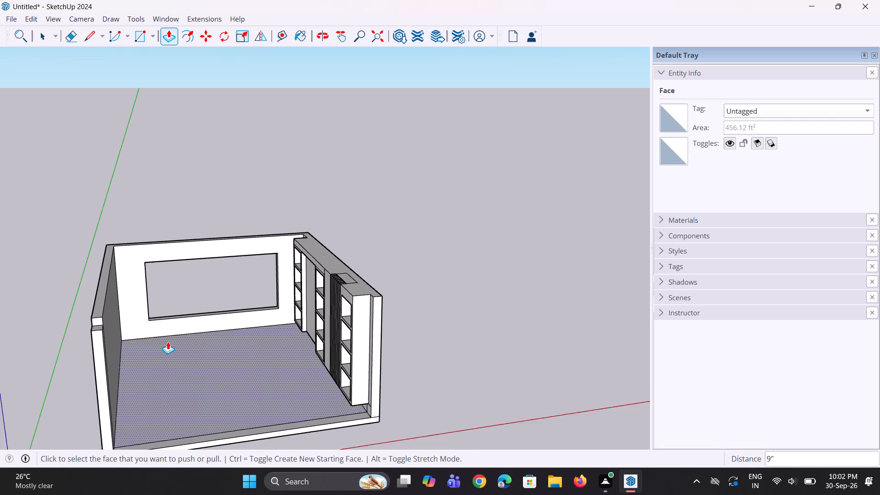
middle_drag(171, 340, 203, 347)
scroll(201, 341, down, 2)
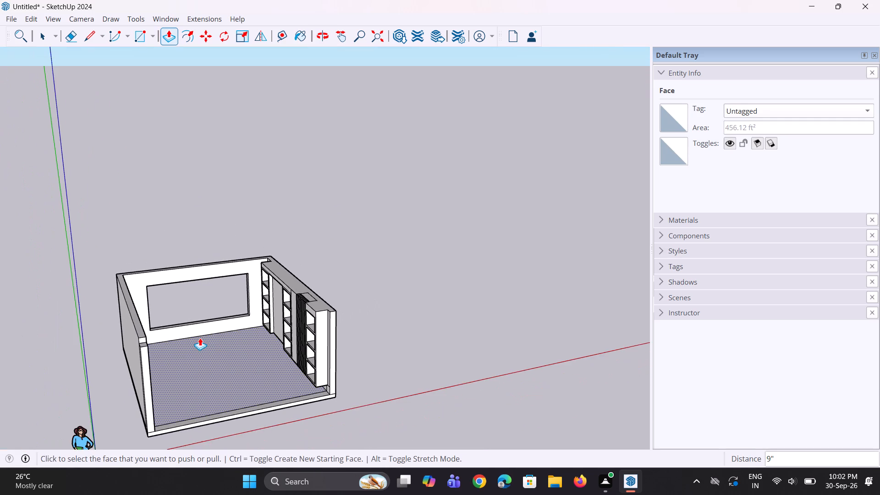
scroll(200, 338, up, 3)
middle_drag(200, 340, 241, 368)
middle_click(202, 363)
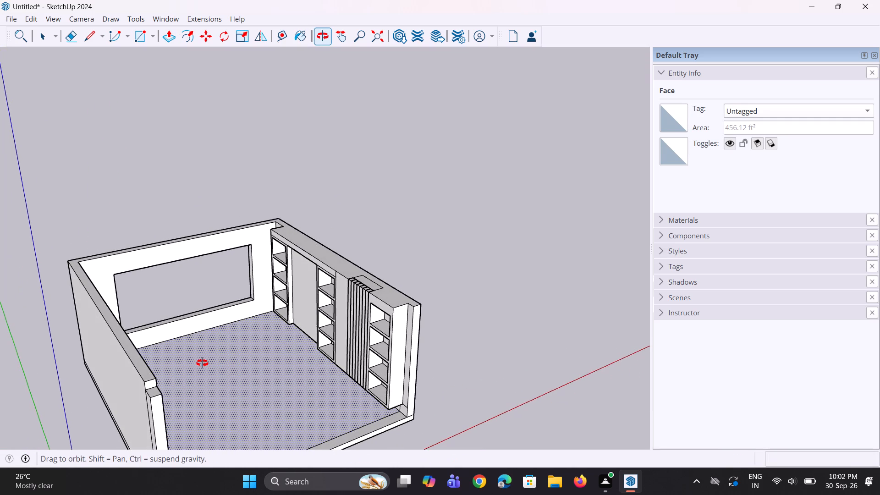
key(space)
key(space)
click(436, 204)
middle_drag(370, 291, 344, 270)
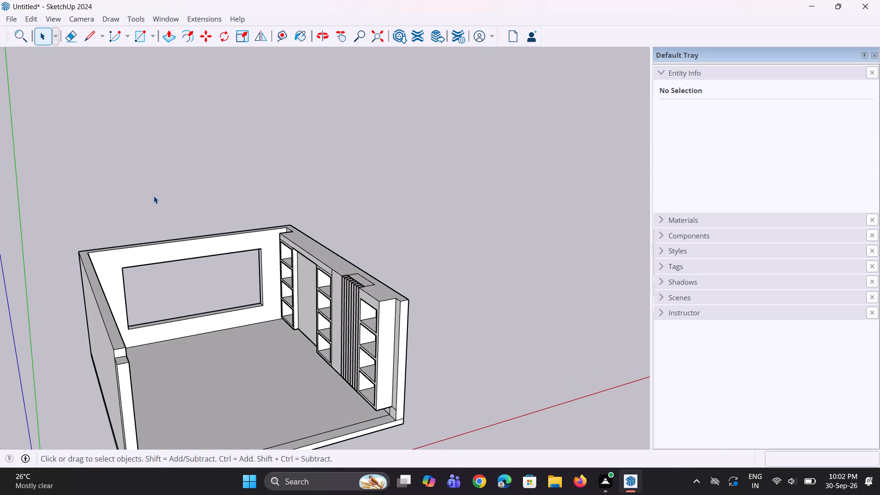
Start importing a file into the model.
click(10, 17)
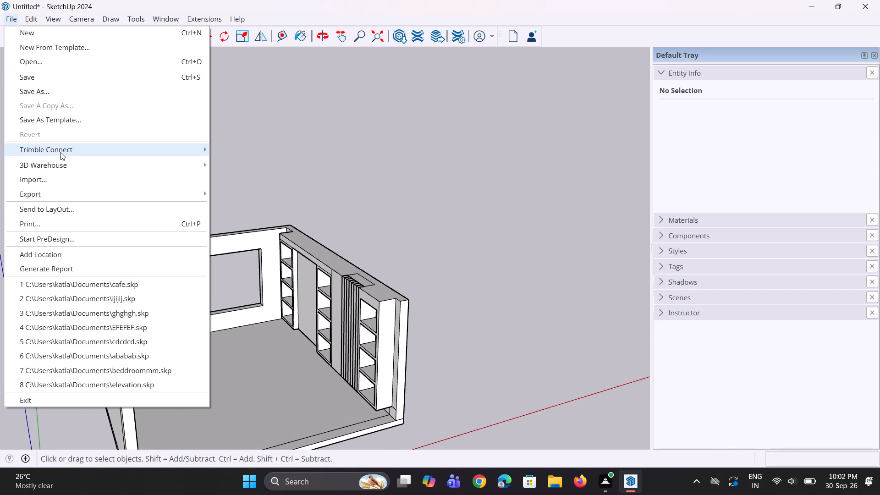
click(62, 175)
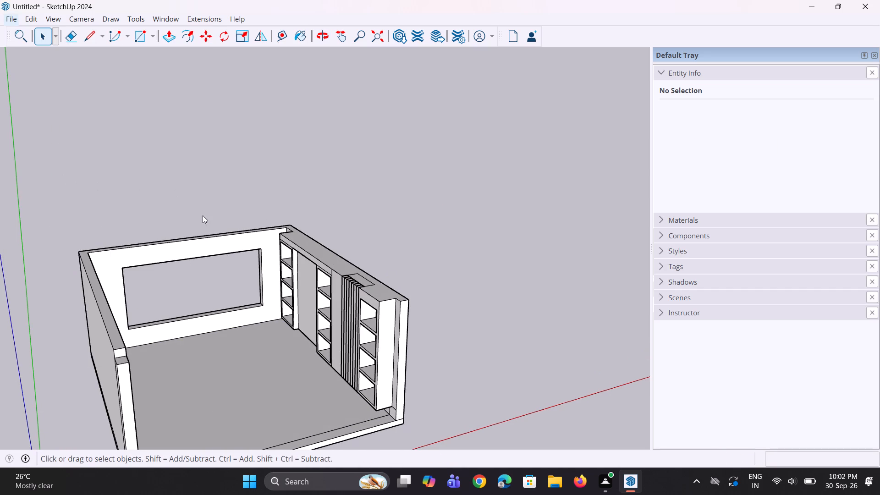
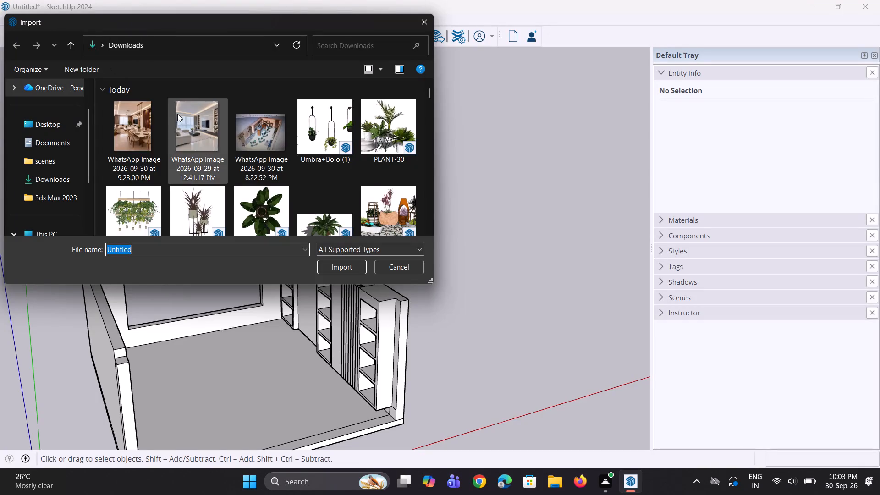
Import the "rem" curtain model from Downloads and place it outside the room, beyond the shelf wall.
scroll(180, 119, down, 9)
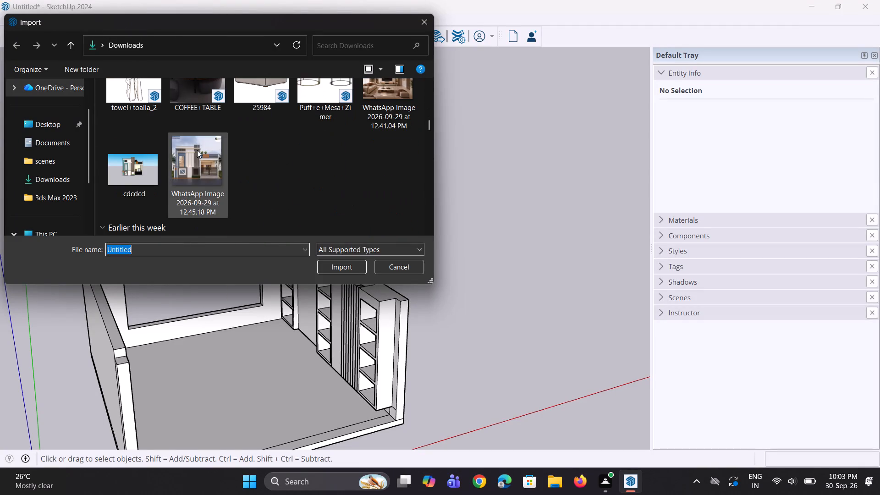
scroll(204, 177, down, 11)
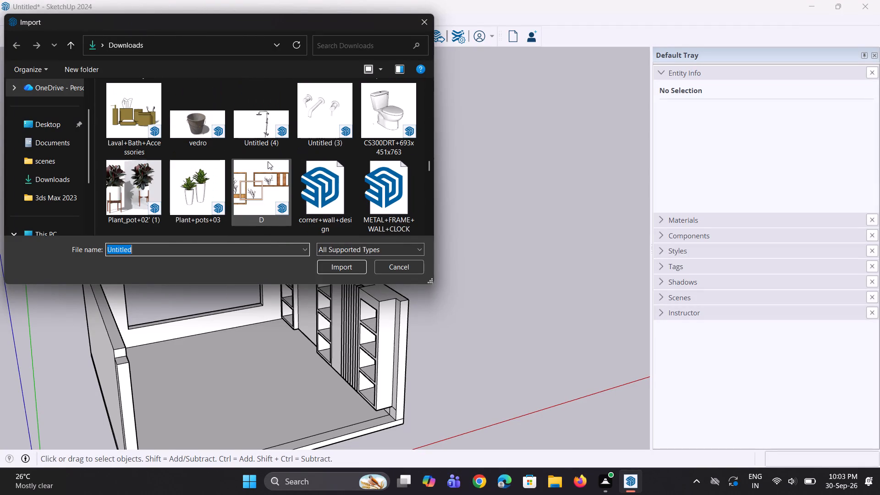
scroll(268, 161, down, 6)
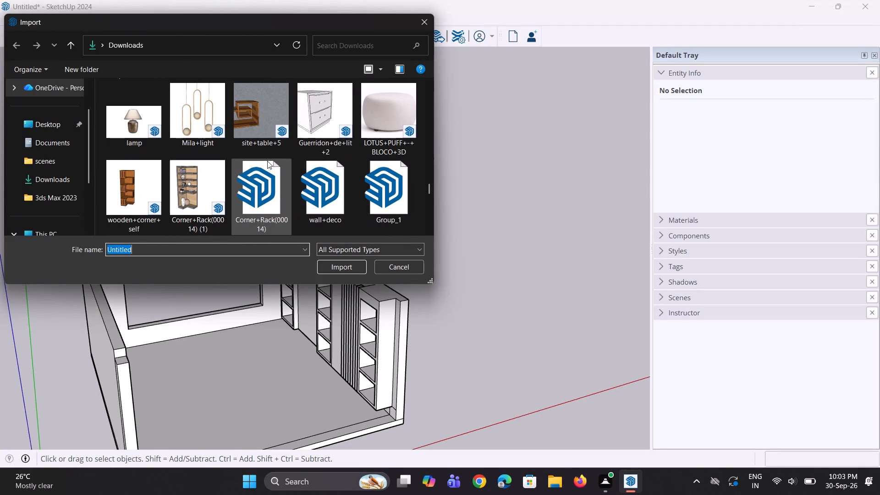
scroll(255, 169, down, 1)
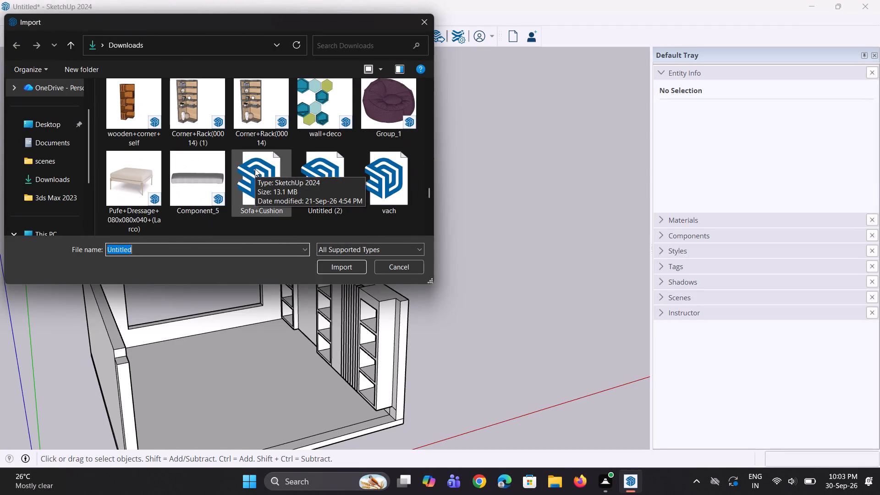
scroll(255, 169, down, 4)
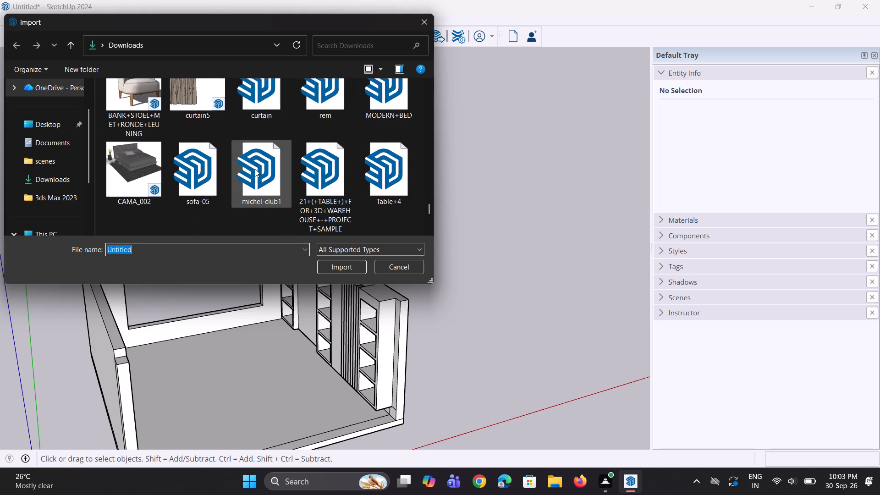
scroll(255, 169, up, 3)
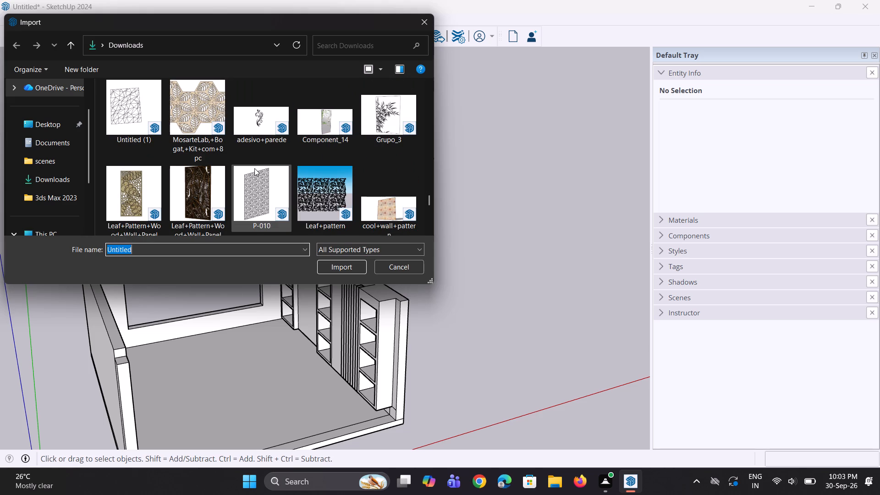
scroll(254, 168, down, 2)
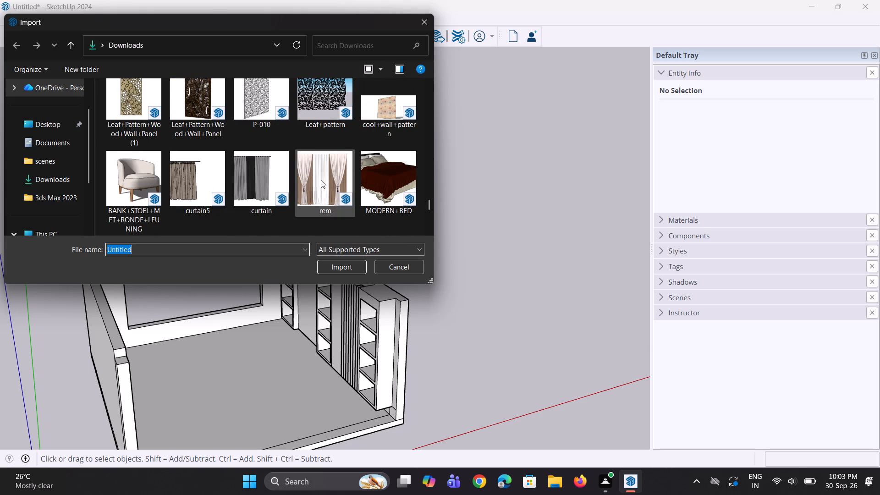
click(321, 180)
click(342, 266)
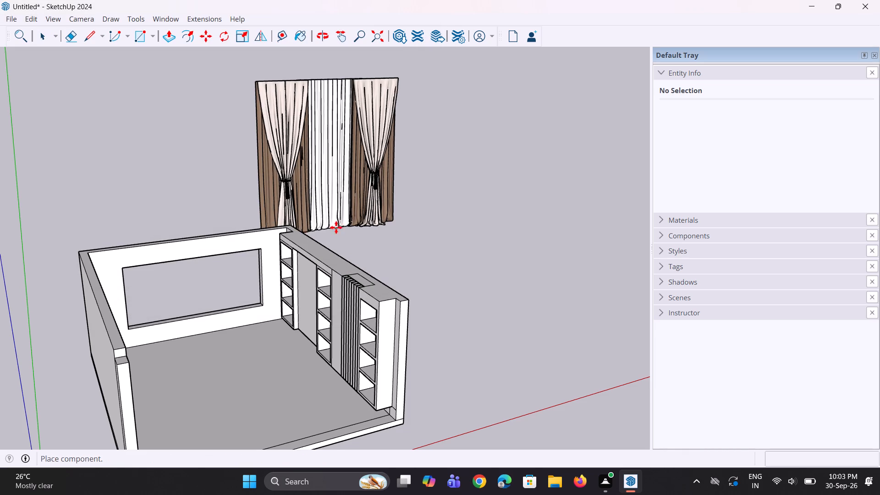
click(365, 228)
Scale the imported curtain down uniformly to about 0.35 of its size.
key(s)
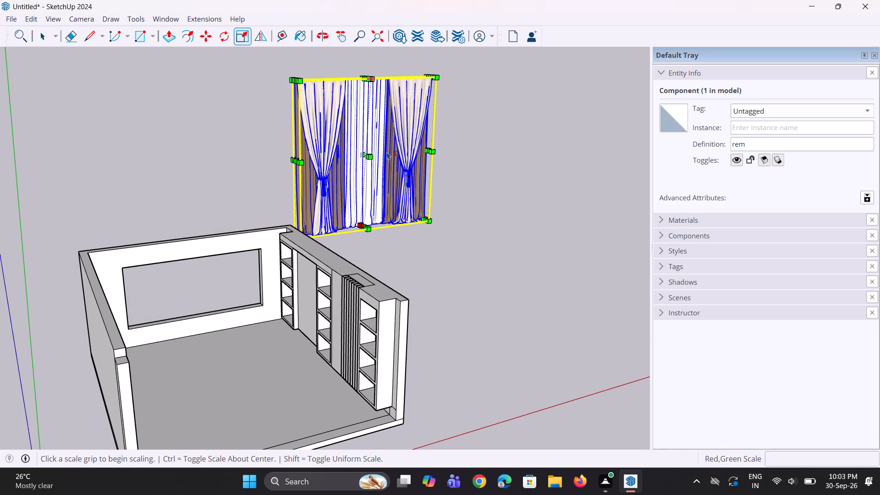
click(438, 80)
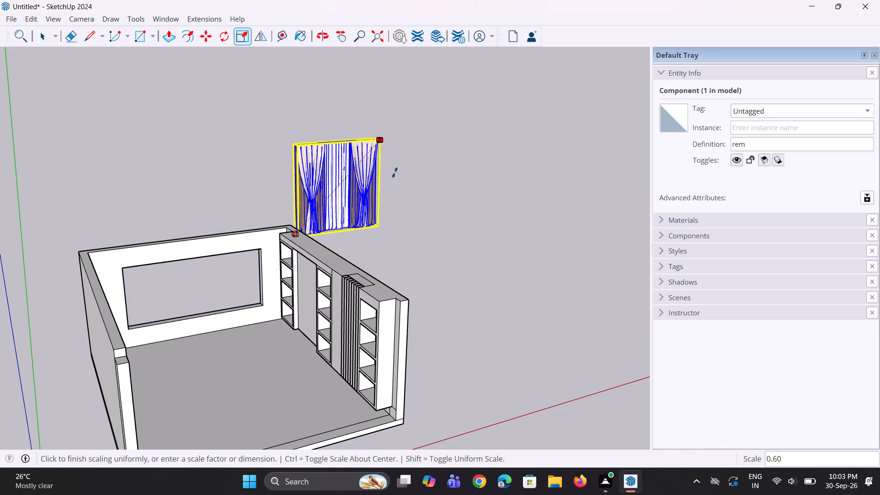
click(374, 206)
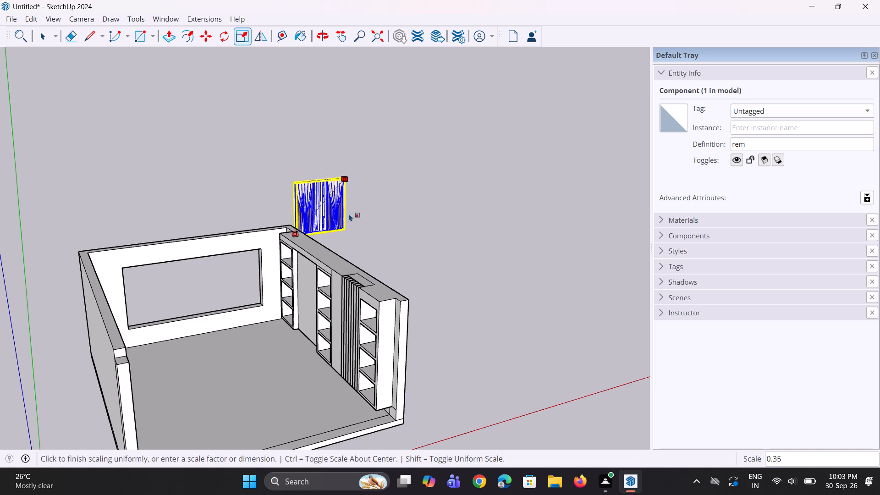
middle_drag(332, 218, 269, 231)
scroll(269, 231, down, 1)
key(space)
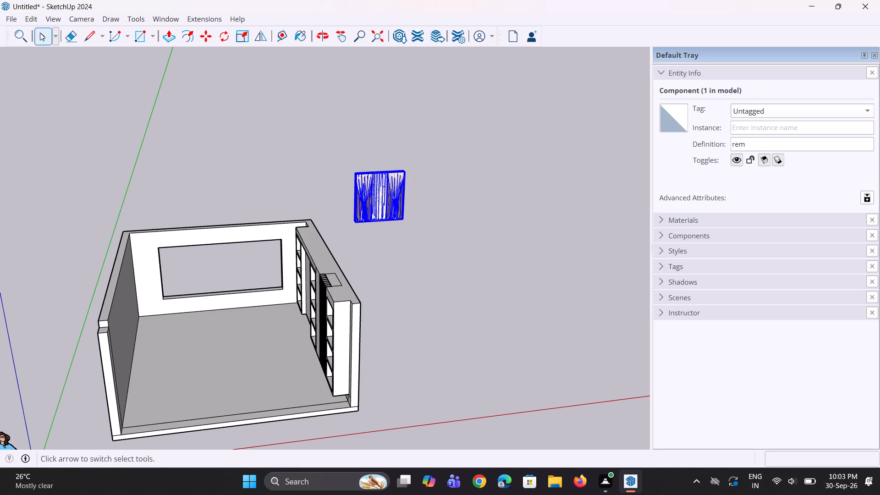
Import the "Group_78" window model from Downloads and place it outside the room near the curtain.
click(14, 20)
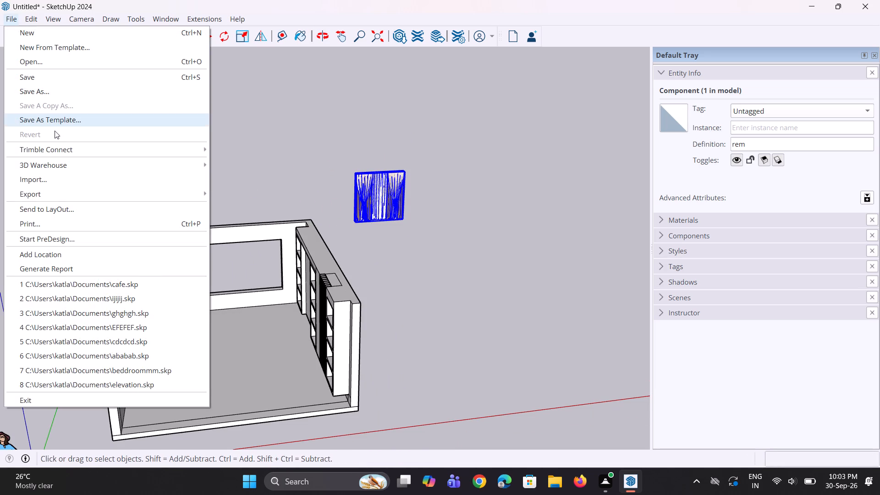
click(60, 178)
scroll(268, 171, down, 4)
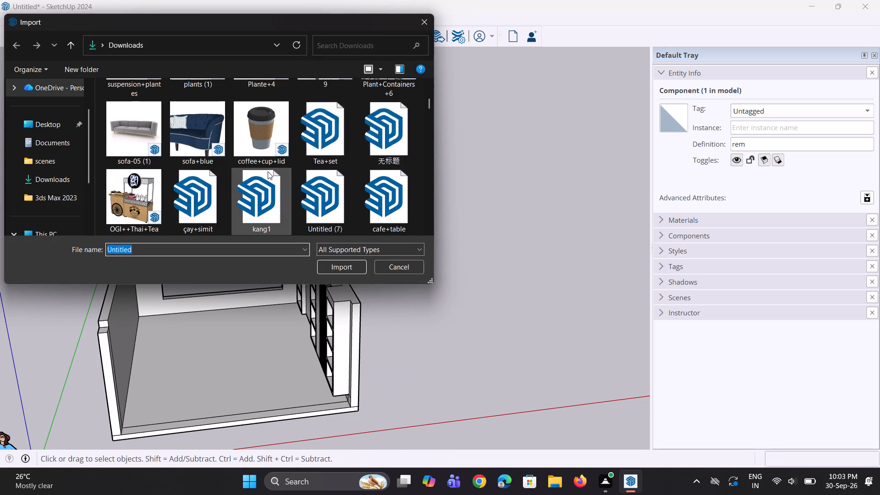
scroll(268, 171, up, 6)
scroll(268, 170, down, 4)
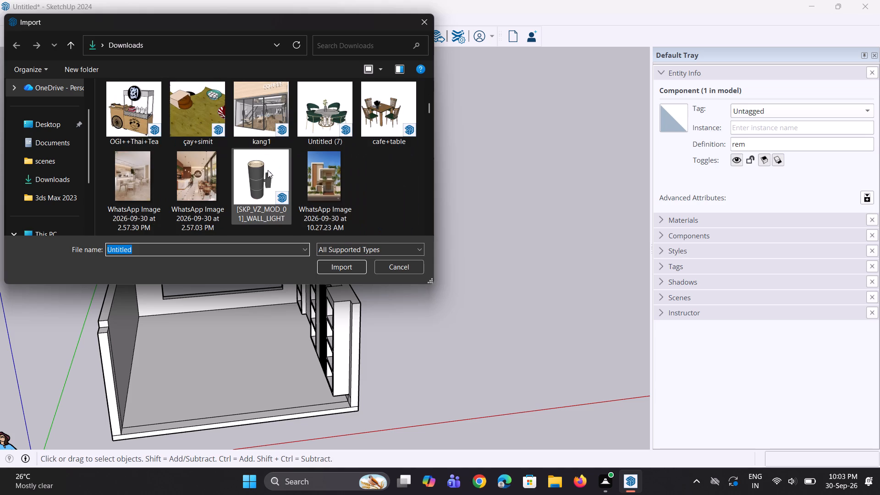
scroll(268, 168, down, 4)
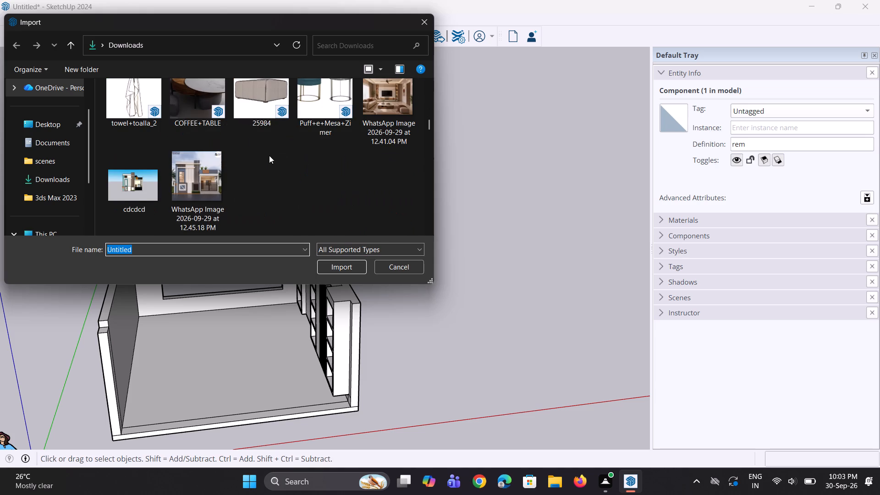
scroll(269, 155, down, 3)
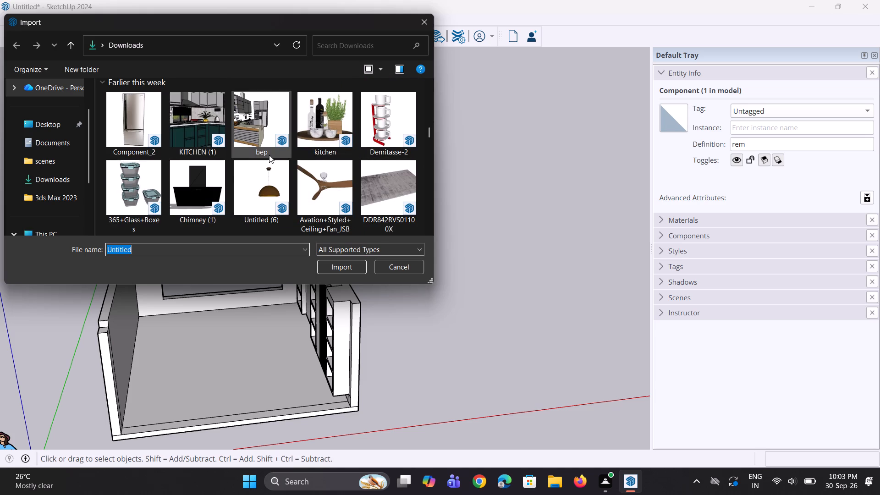
scroll(269, 155, down, 1)
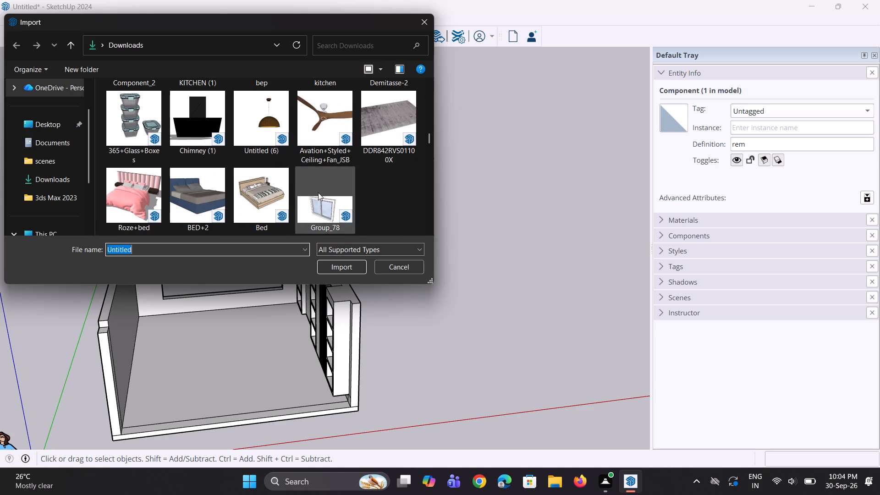
click(319, 192)
click(356, 262)
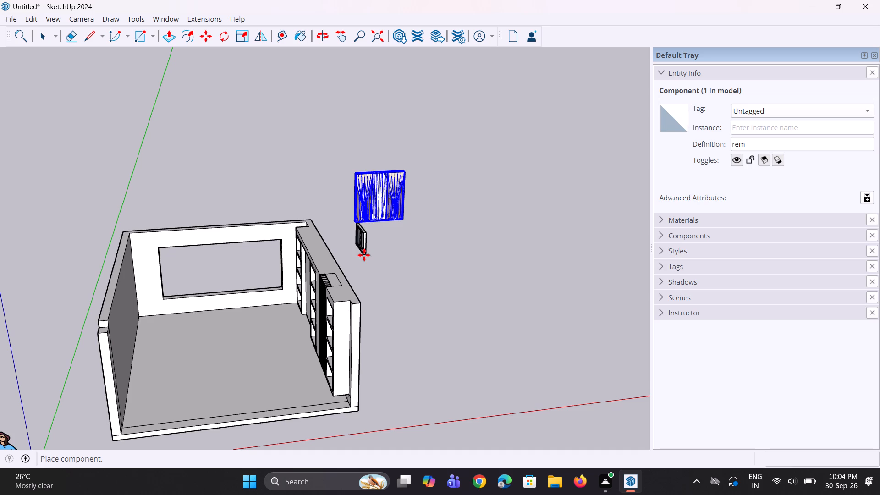
click(385, 252)
Rotate the imported window in the horizontal plane so that it lies parallel to the back wall.
click(218, 37)
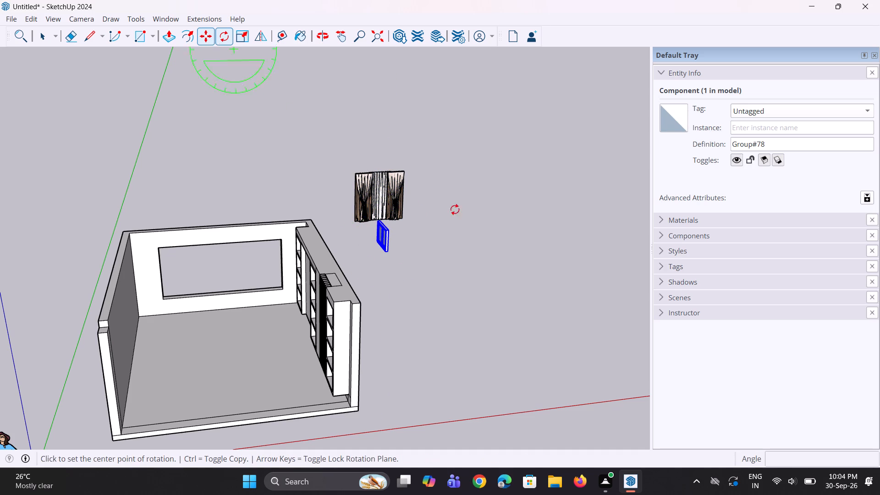
click(433, 280)
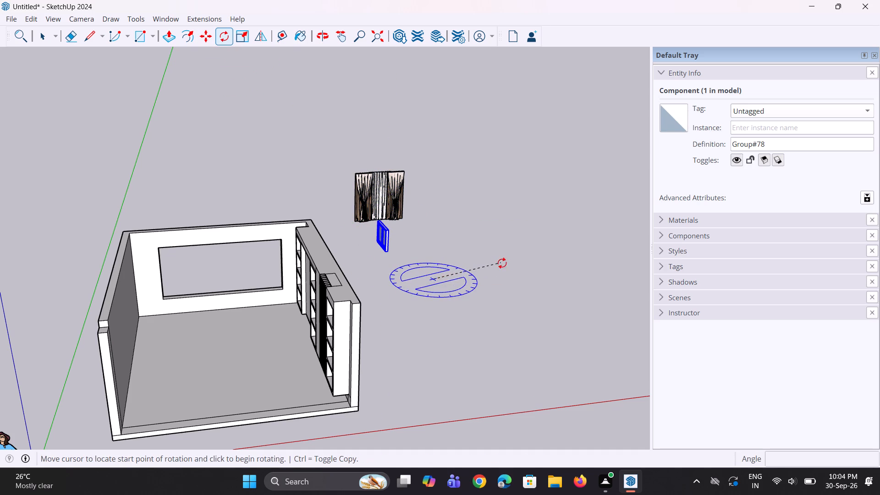
click(506, 271)
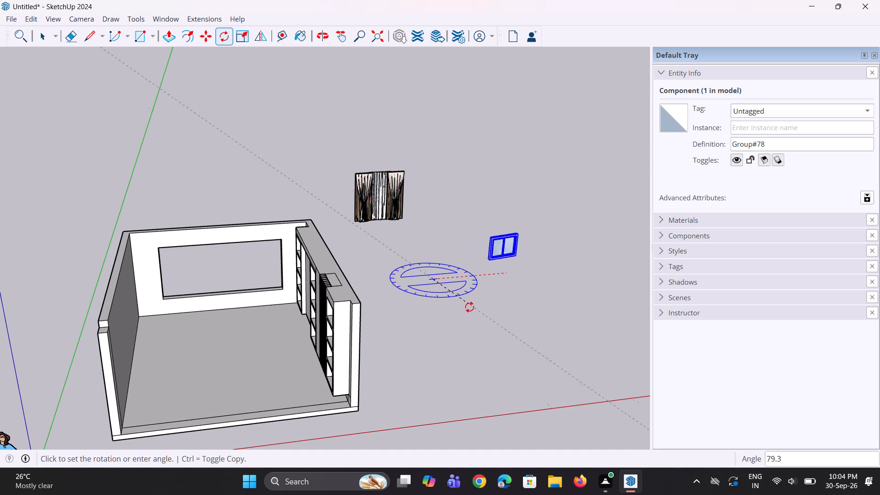
click(461, 313)
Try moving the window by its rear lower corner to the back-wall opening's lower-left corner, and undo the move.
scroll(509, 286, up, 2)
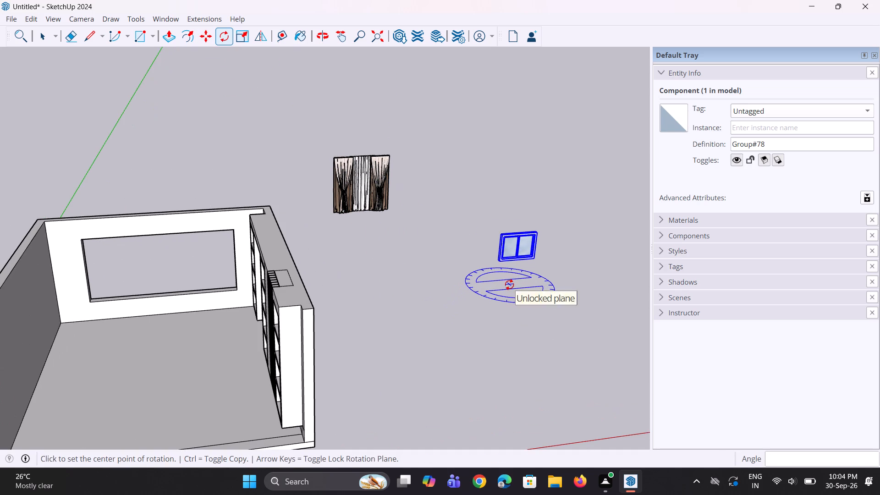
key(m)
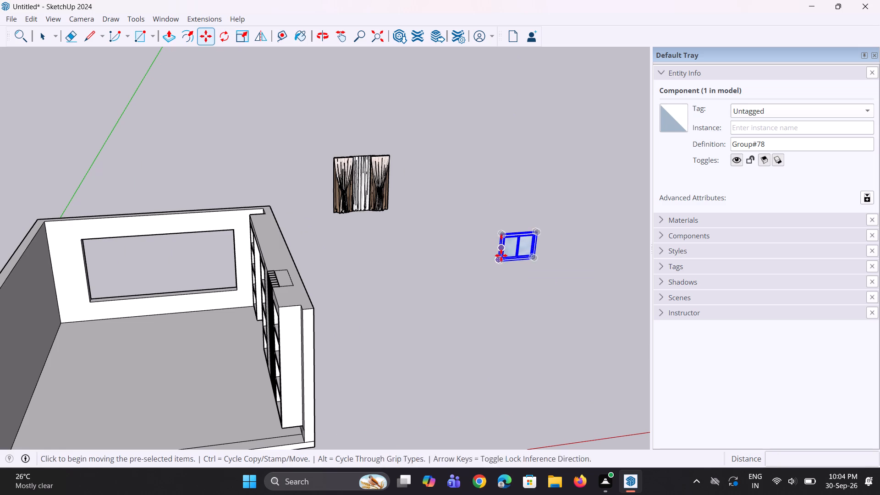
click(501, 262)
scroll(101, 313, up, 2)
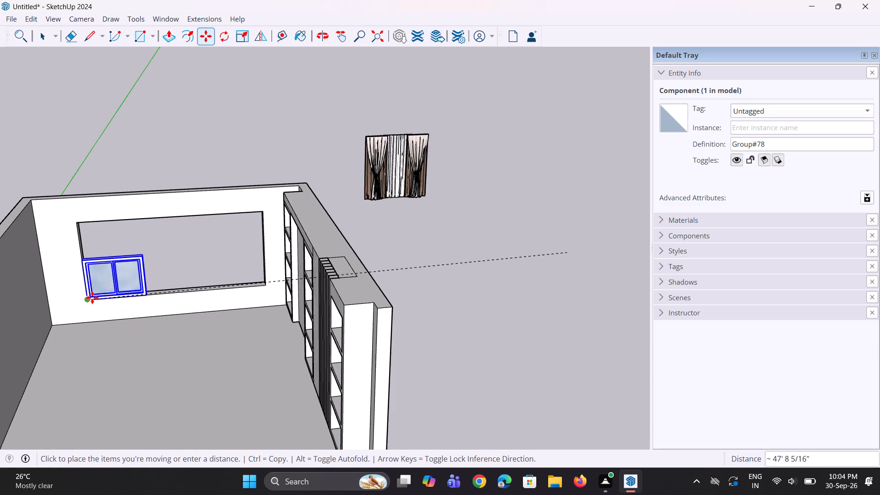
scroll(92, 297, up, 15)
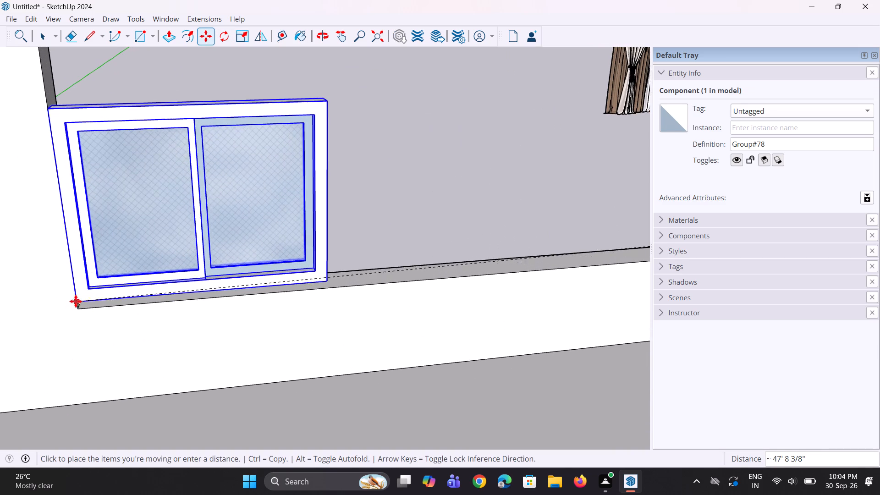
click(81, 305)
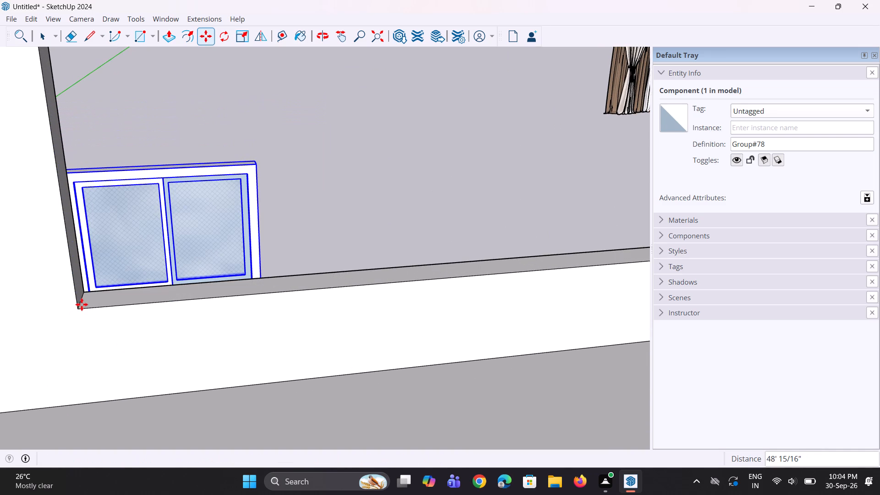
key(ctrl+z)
Move the window by its front lower-left corner onto the lower-left corner of the back-wall opening.
scroll(92, 292, down, 15)
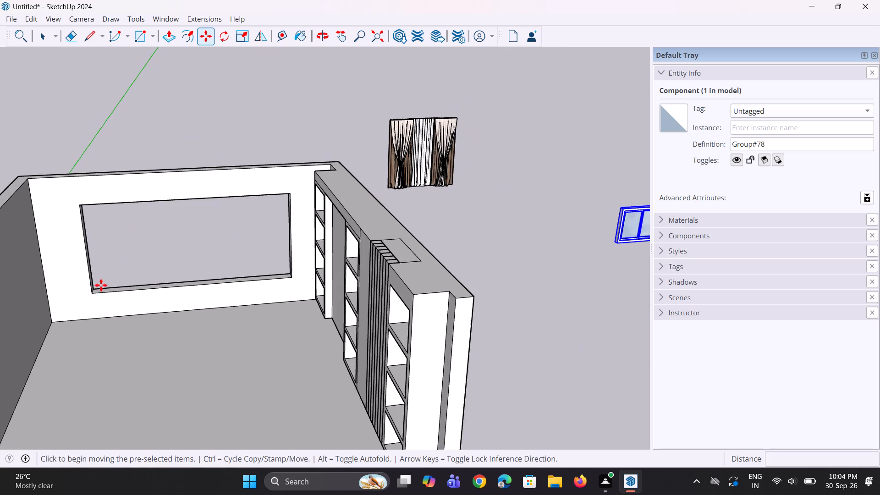
scroll(613, 243, up, 2)
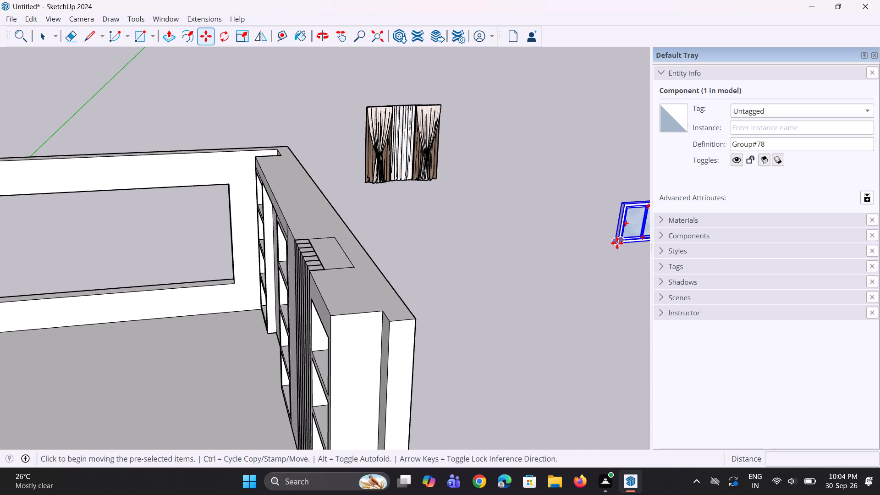
scroll(617, 243, up, 6)
click(621, 243)
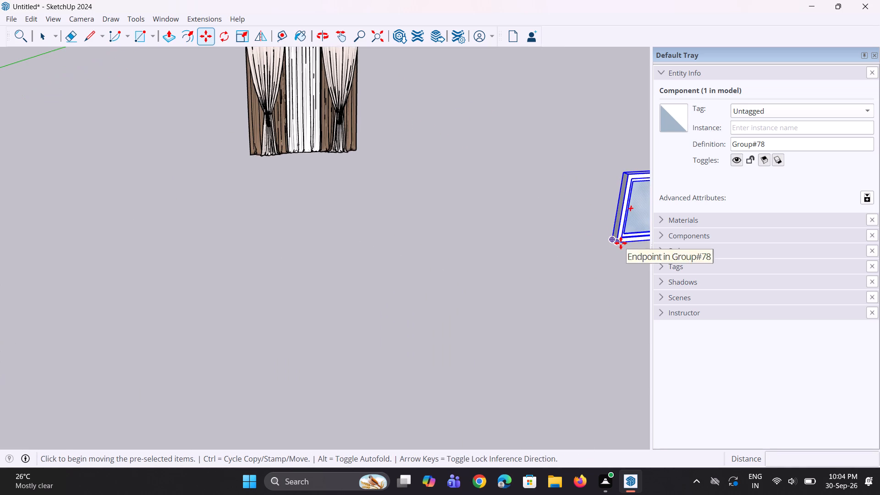
scroll(585, 258, down, 12)
scroll(284, 308, up, 2)
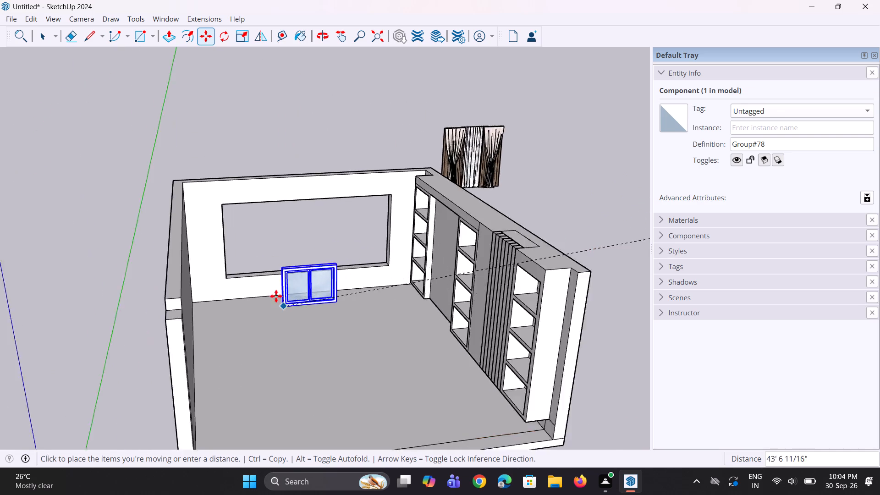
scroll(276, 296, up, 10)
scroll(231, 280, up, 2)
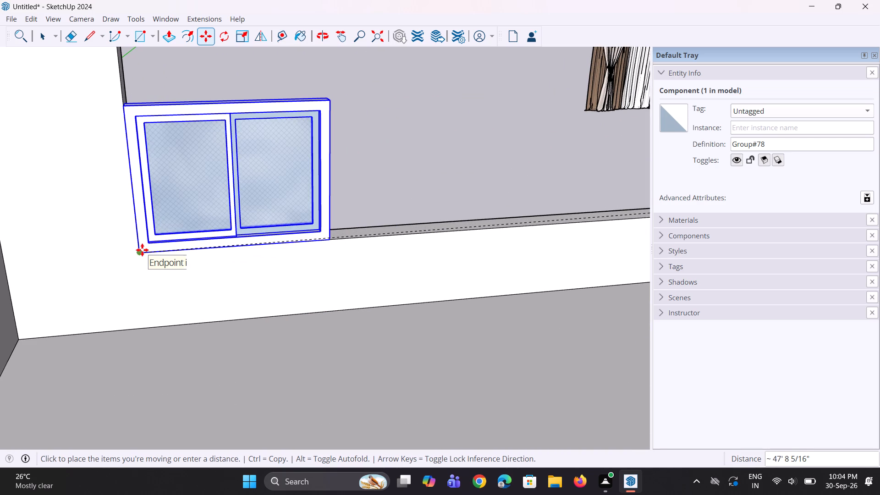
click(142, 250)
Scale the window along the green axis by about 3.11 so its width spans the back-wall opening.
scroll(180, 266, down, 4)
middle_drag(261, 247, 203, 312)
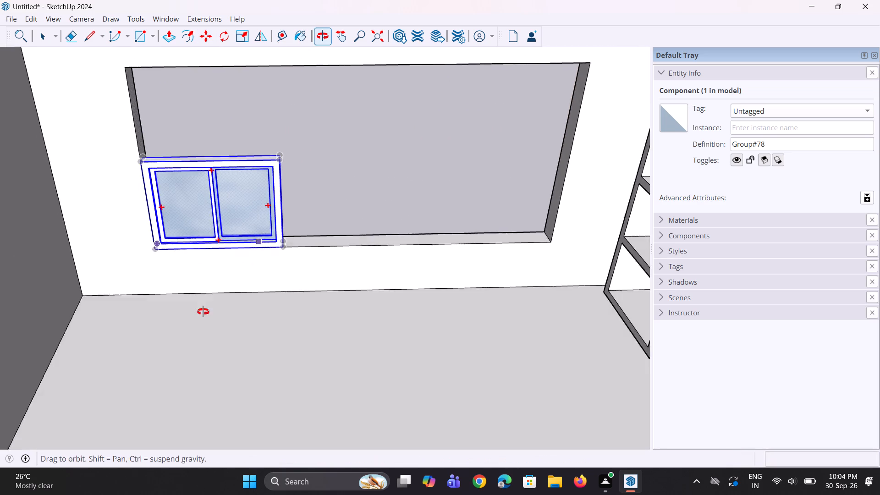
middle_drag(203, 312, 174, 316)
scroll(228, 199, up, 1)
middle_drag(228, 199, 236, 180)
key(s)
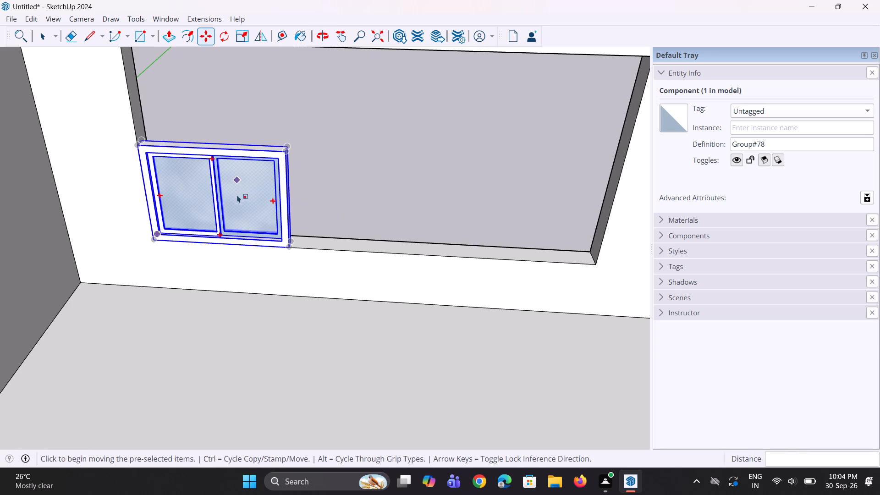
scroll(240, 200, down, 3)
click(279, 197)
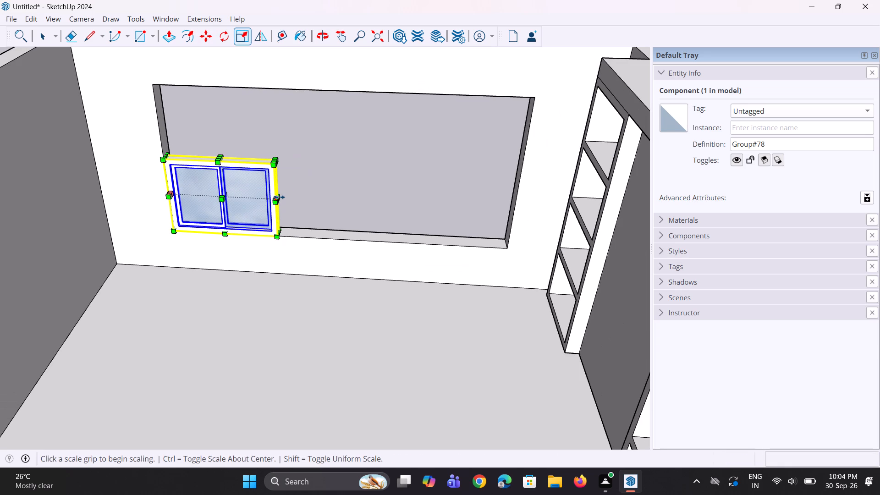
scroll(301, 195, down, 3)
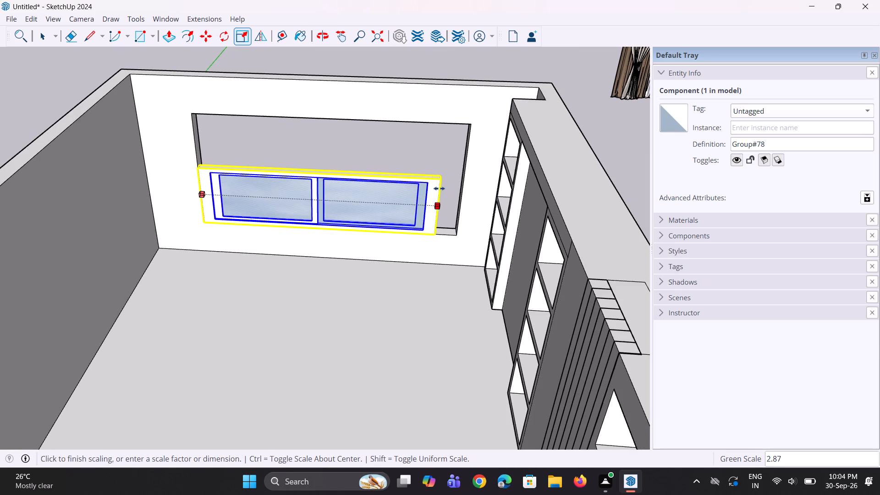
click(460, 187)
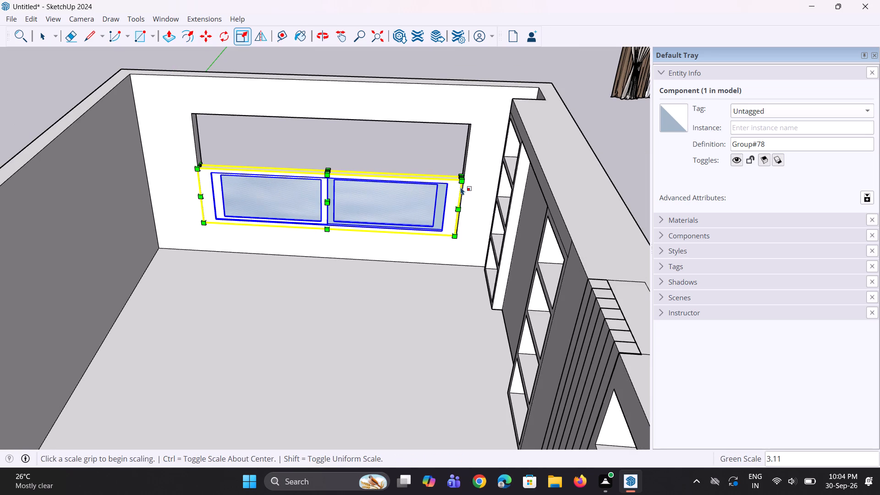
Scale the window upward along the blue axis so its frame reaches the top edge of the back-wall opening, and deselect it.
middle_drag(385, 195, 391, 246)
scroll(295, 159, up, 2)
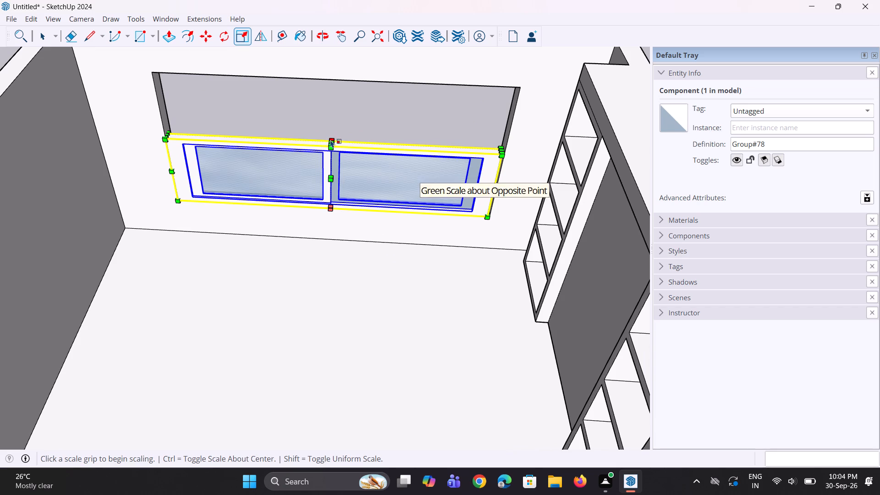
click(335, 141)
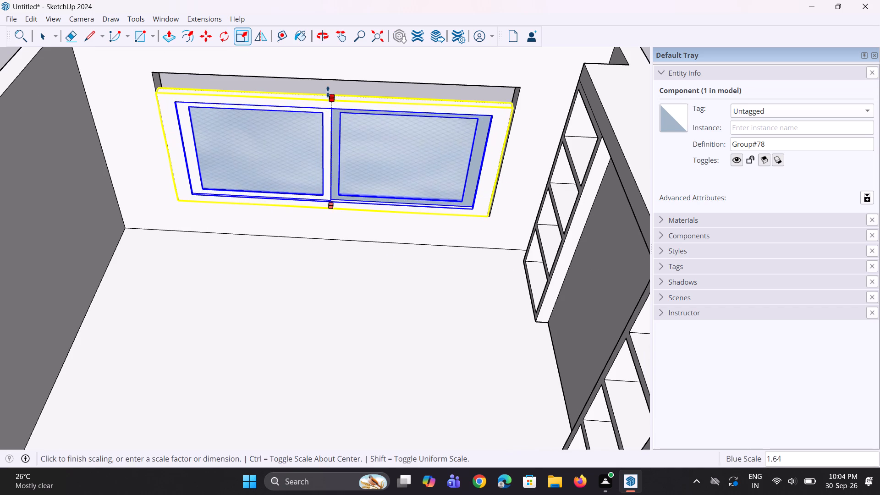
click(325, 82)
middle_drag(327, 186, 333, 136)
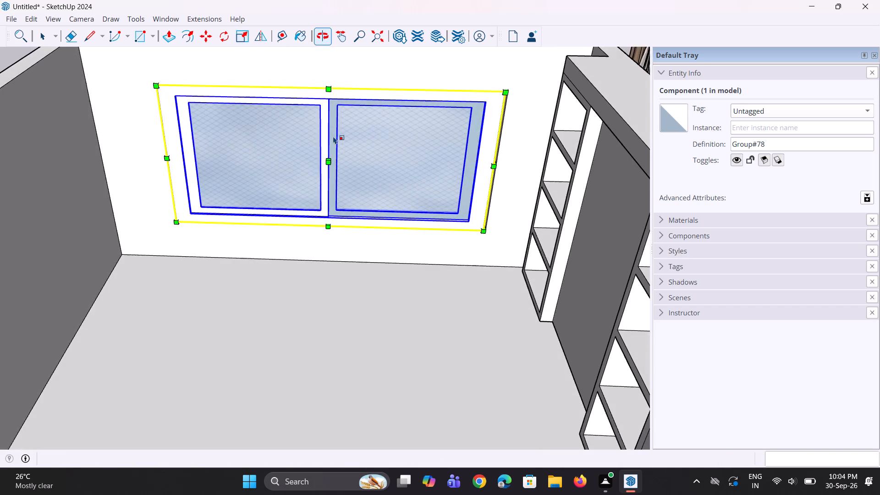
scroll(333, 141, down, 5)
key(space)
key(space)
click(536, 117)
Move the curtain from outside the room by its upper-left corner onto the window frame's upper-left corner.
middle_drag(375, 227, 374, 196)
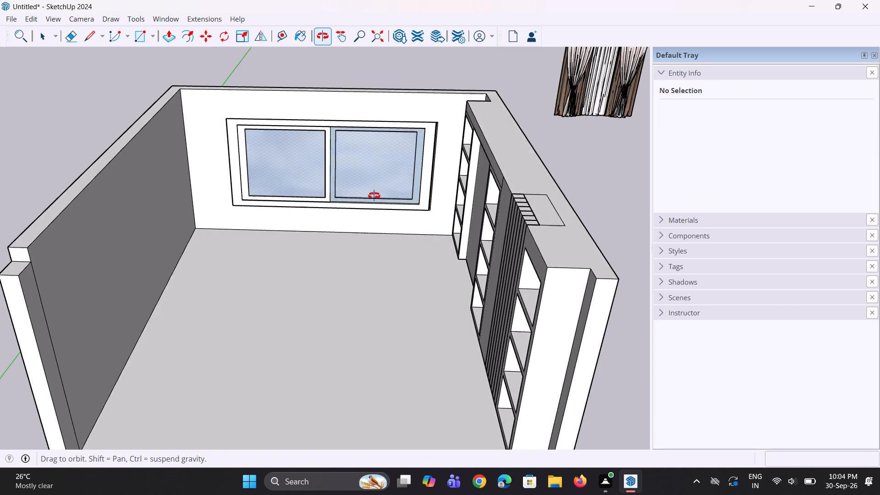
middle_drag(374, 196, 374, 189)
scroll(374, 190, down, 3)
click(548, 106)
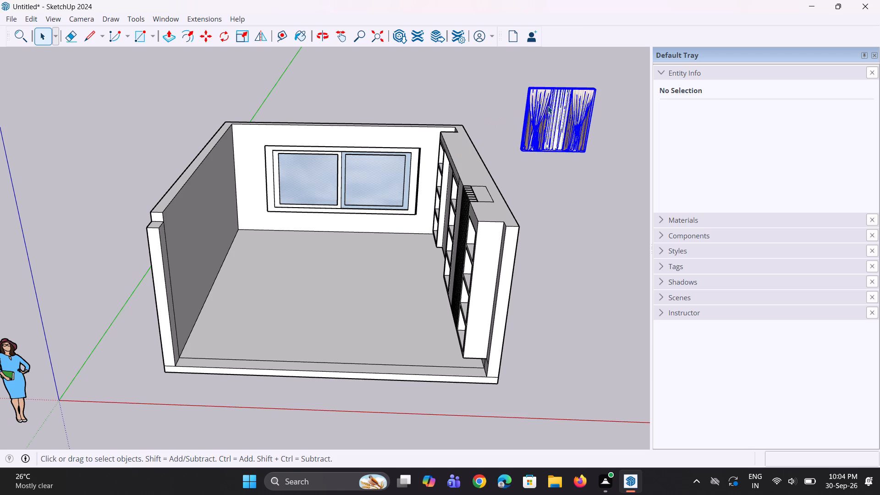
key(m)
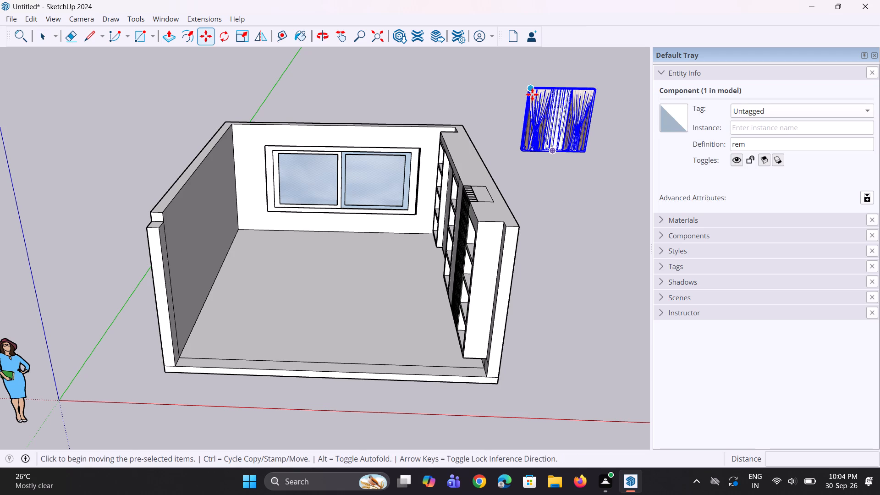
click(530, 90)
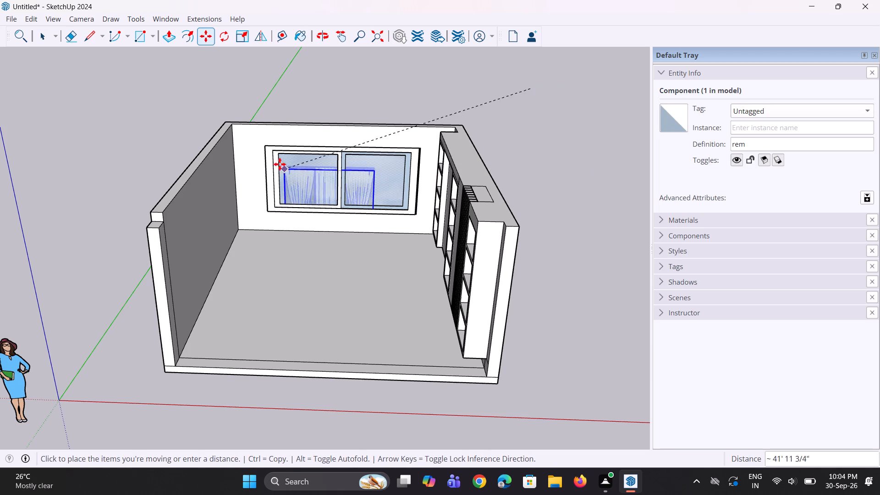
click(263, 143)
Move the curtain about 10 15/16" along the green axis so it hangs inside the room in front of the window.
middle_drag(267, 161, 437, 189)
scroll(186, 174, up, 6)
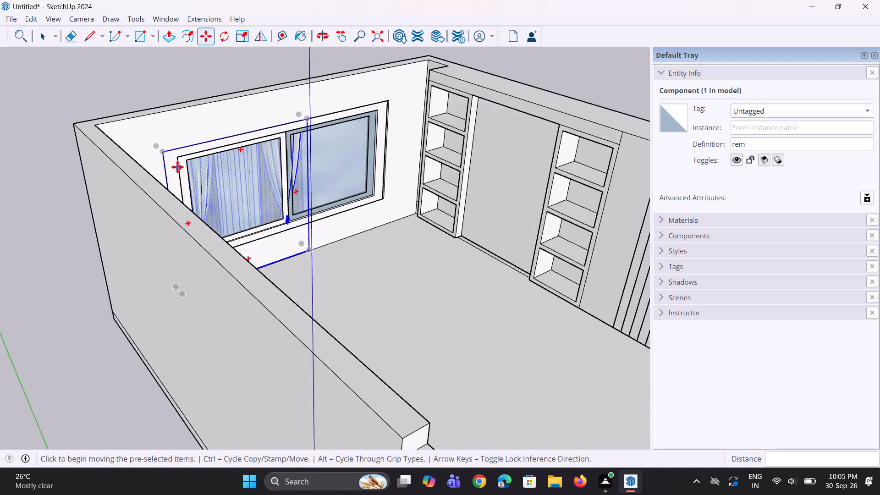
click(161, 151)
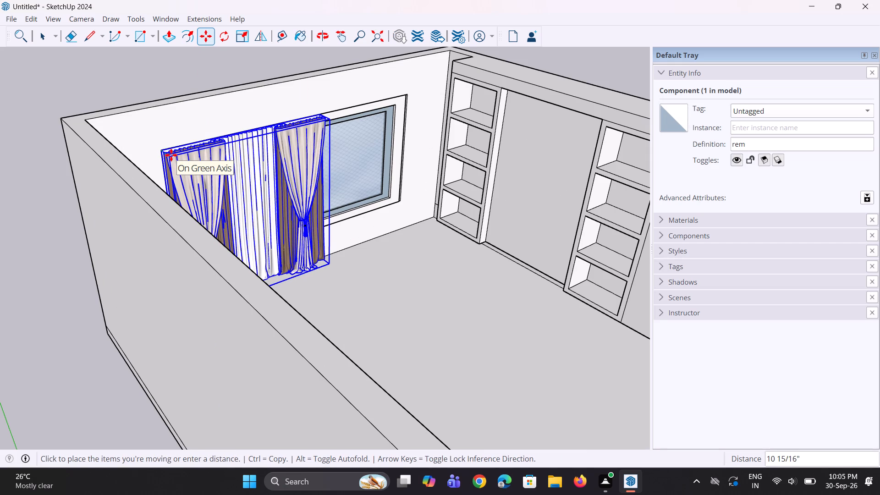
click(171, 155)
Scale the curtain from its upper corner nearest the shelving by about 1.79 in width and 1.23 in height, covering the window.
middle_drag(292, 178, 166, 168)
scroll(232, 146, up, 2)
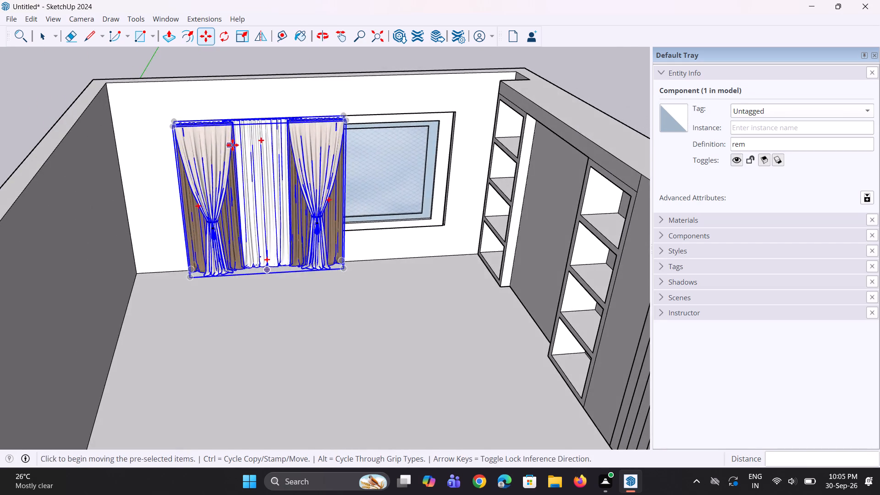
scroll(232, 145, up, 2)
middle_drag(232, 144, 229, 154)
middle_click(229, 154)
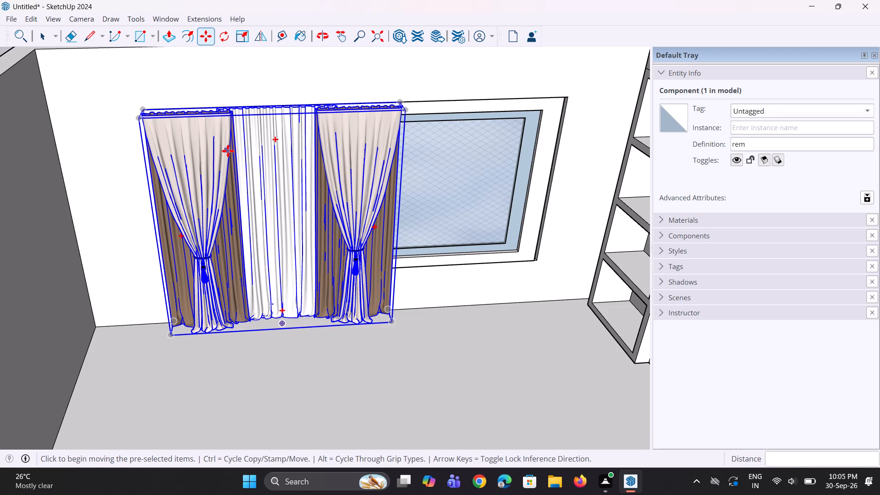
scroll(258, 152, down, 3)
middle_drag(267, 173, 260, 147)
key(s)
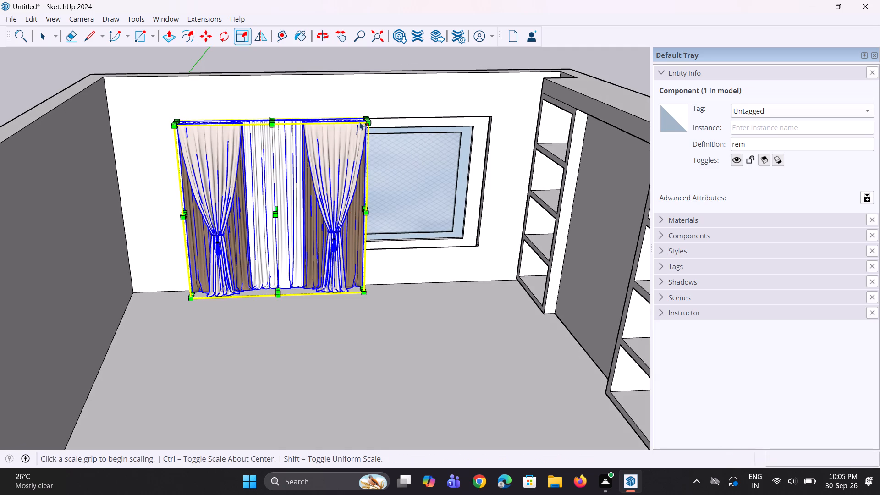
scroll(390, 106, up, 2)
middle_drag(364, 137, 356, 180)
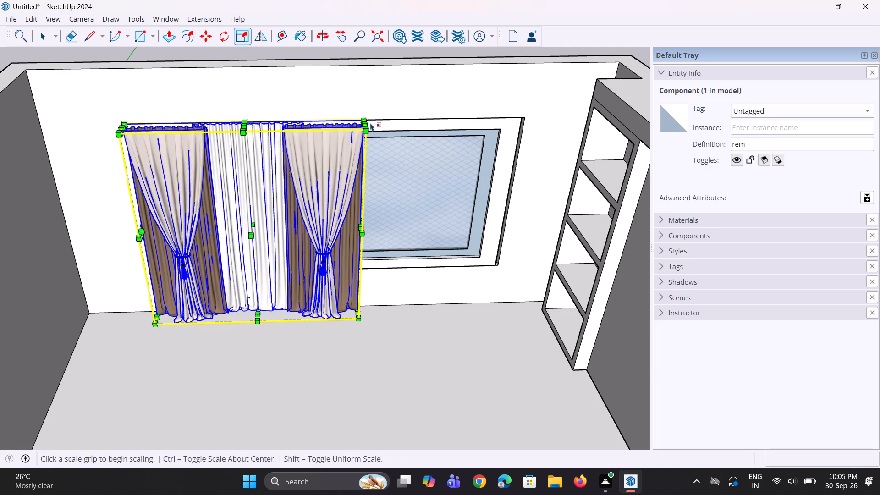
click(367, 123)
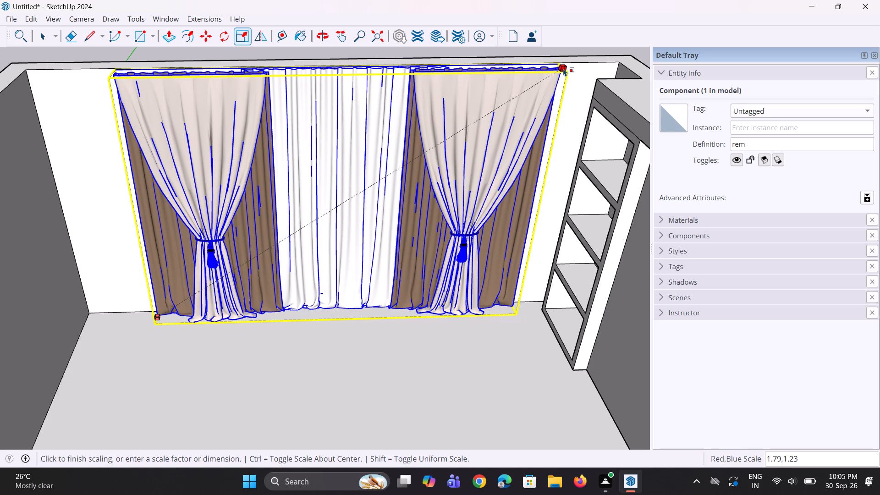
click(563, 68)
Widen the curtain across the whole back wall, scaling about 1.10 toward the shelving and about 1.18 toward the opposite side wall.
middle_drag(561, 99, 544, 181)
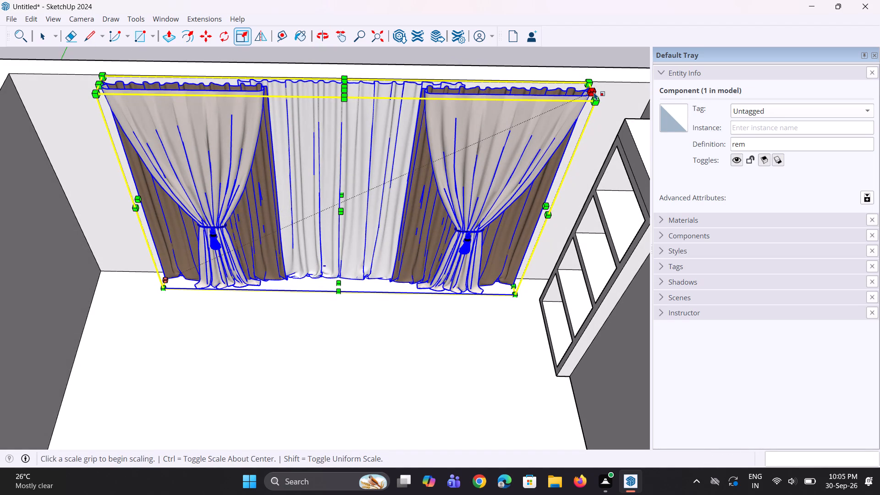
click(594, 92)
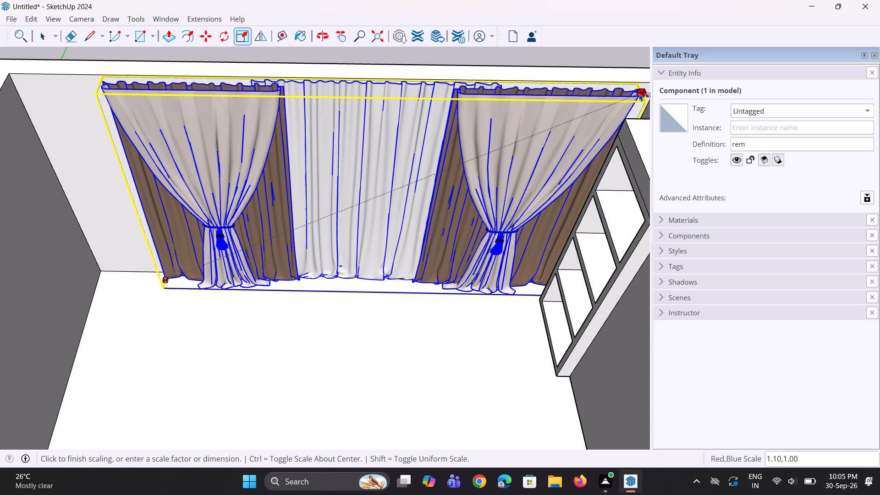
click(639, 93)
click(103, 87)
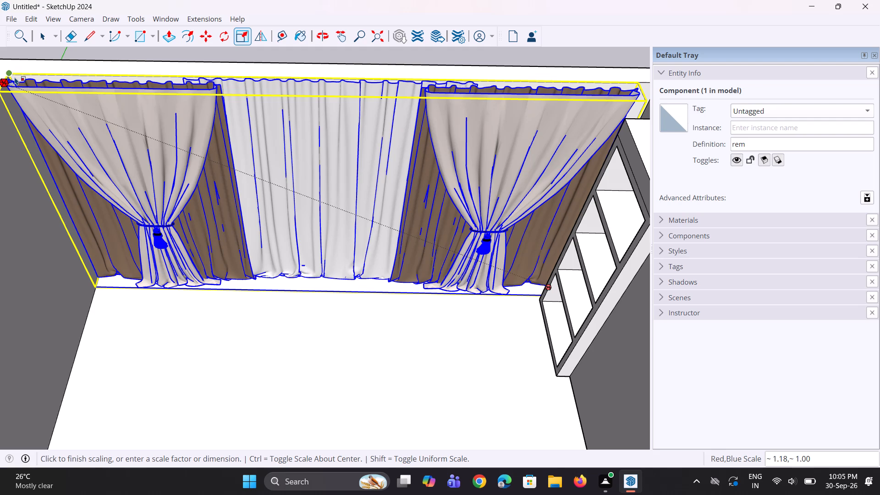
click(15, 77)
middle_drag(77, 95, 80, 68)
key(space)
key(space)
scroll(98, 159, down, 7)
click(294, 77)
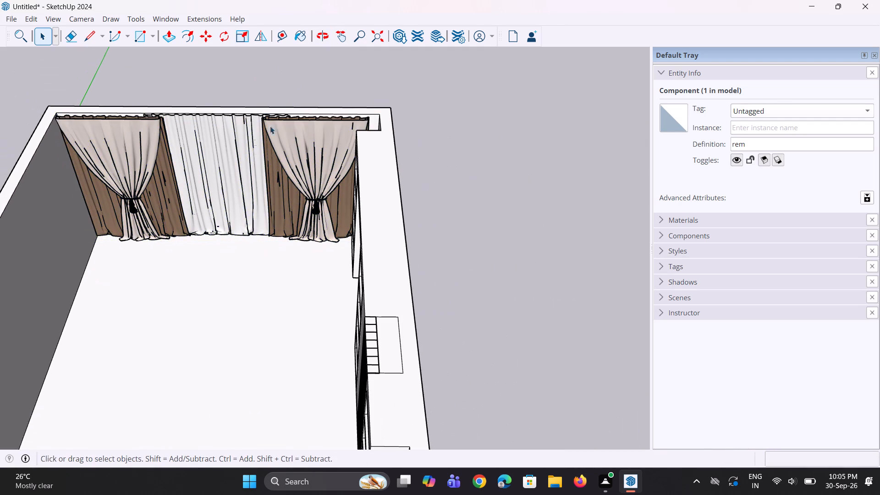
Examine the curtain's fit on the back wall, the shelving wall and the plain side wall from several angles.
middle_drag(252, 146, 280, 64)
scroll(271, 137, down, 5)
middle_drag(282, 210, 286, 171)
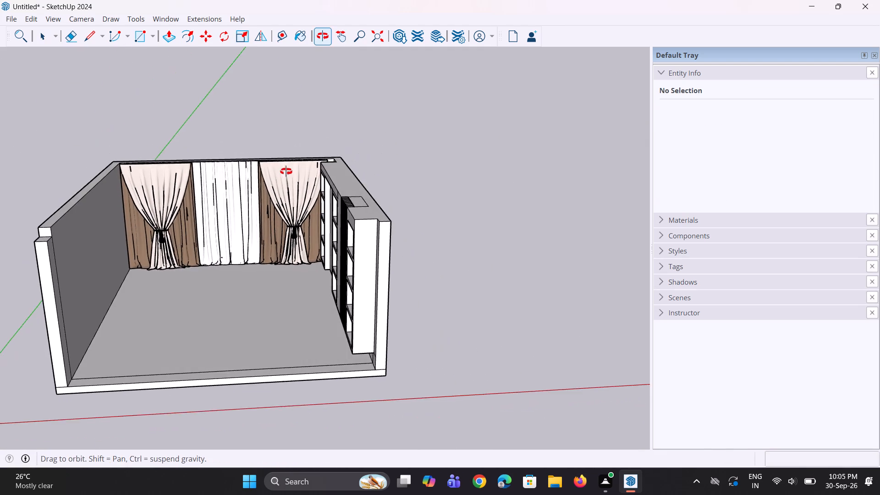
middle_drag(286, 171, 286, 189)
scroll(256, 246, up, 3)
middle_drag(257, 245, 324, 283)
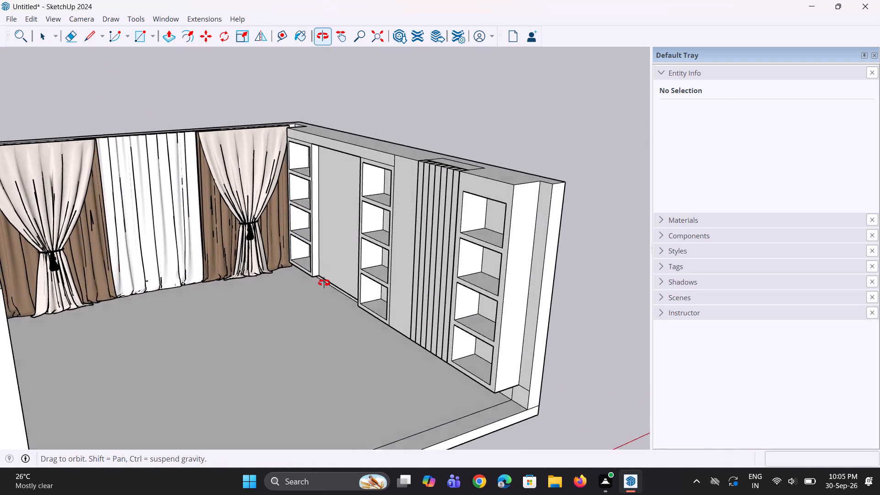
middle_drag(324, 283, 203, 290)
middle_drag(308, 135, 343, 143)
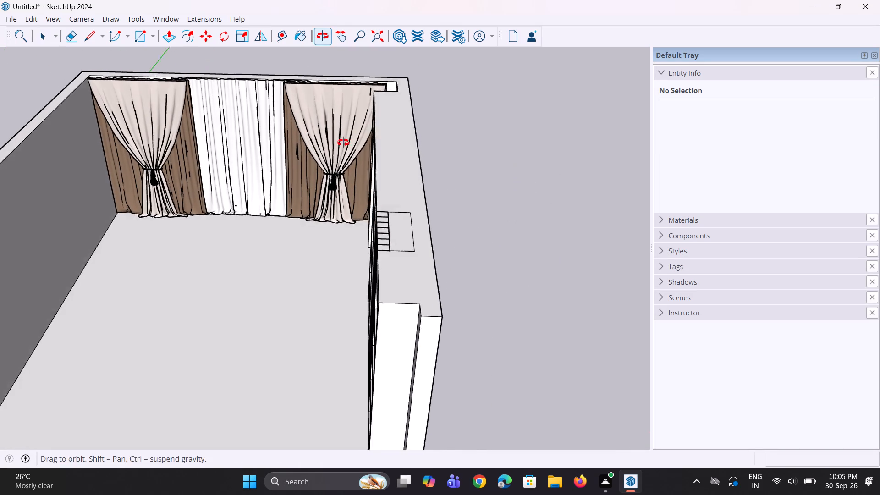
middle_drag(343, 143, 345, 142)
scroll(345, 142, down, 3)
middle_drag(363, 183, 528, 168)
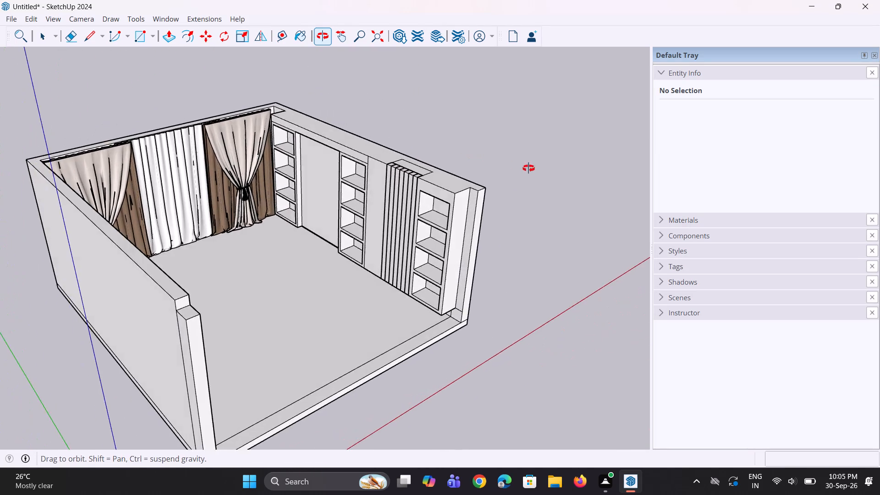
middle_drag(528, 168, 422, 209)
scroll(407, 204, down, 6)
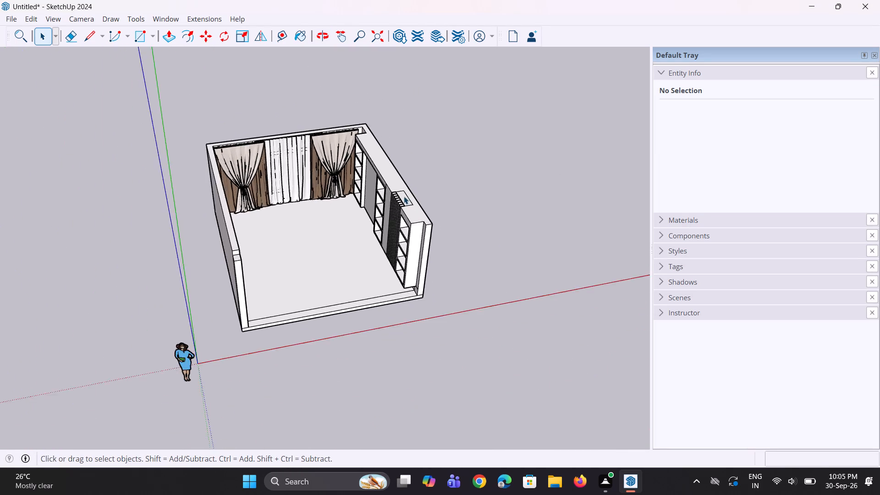
scroll(404, 196, down, 5)
scroll(338, 220, up, 8)
middle_drag(335, 220, 215, 226)
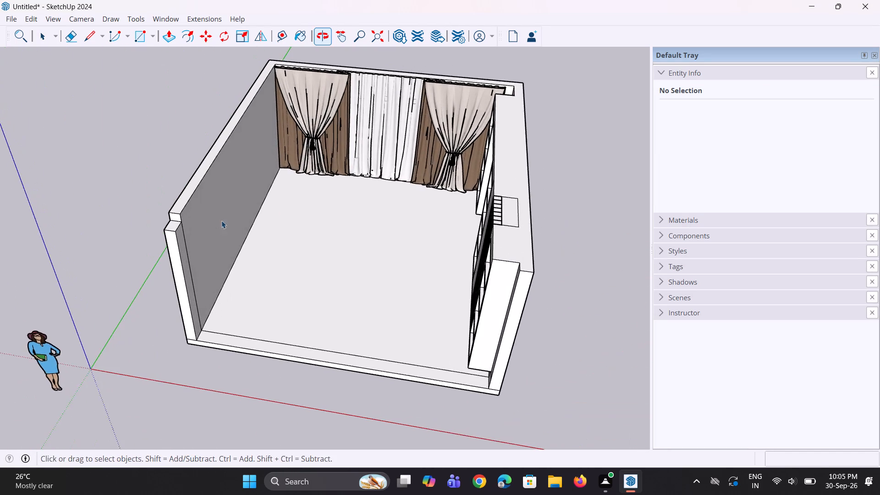
scroll(239, 225, up, 3)
middle_drag(240, 224, 226, 207)
scroll(252, 235, up, 2)
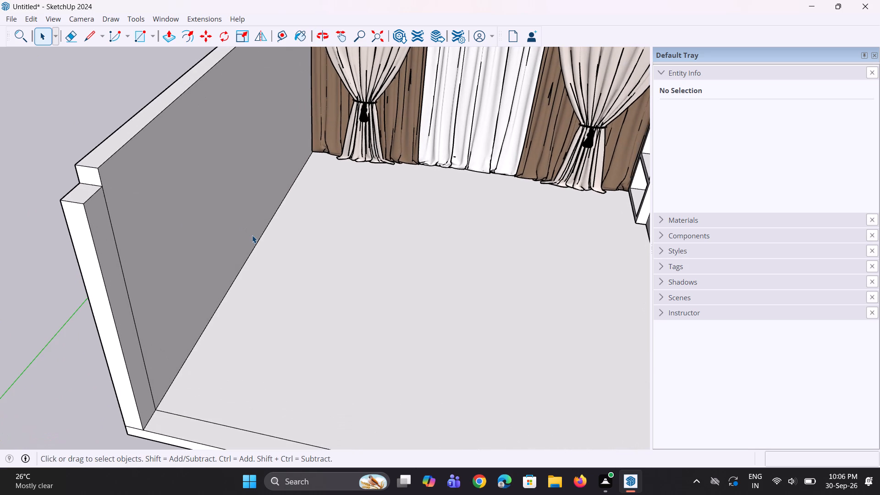
scroll(253, 233, down, 3)
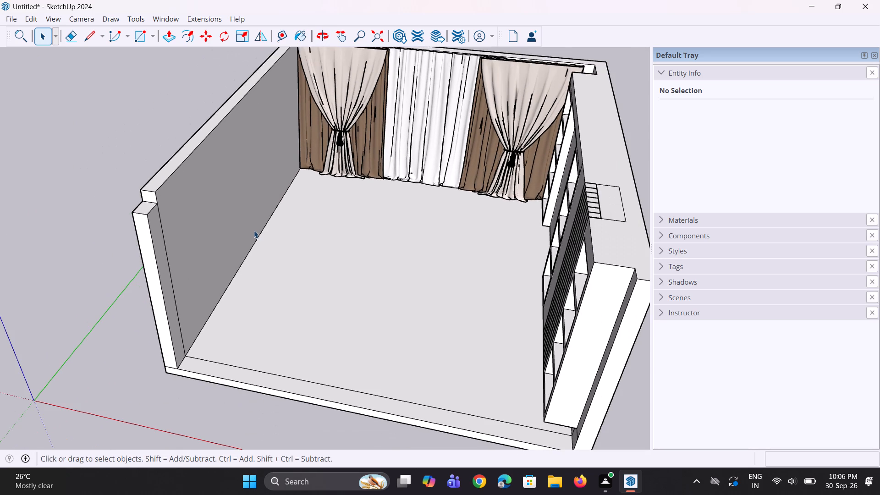
scroll(254, 230, up, 1)
scroll(254, 230, down, 1)
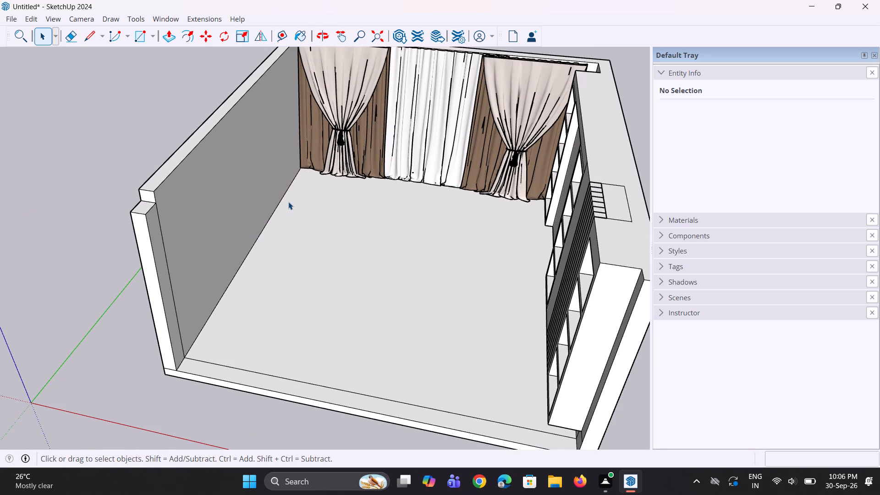
Push/Pull the lower top face at the plain side wall's open end up about 7 5/16", flush with the wall top.
scroll(288, 199, down, 2)
click(152, 145)
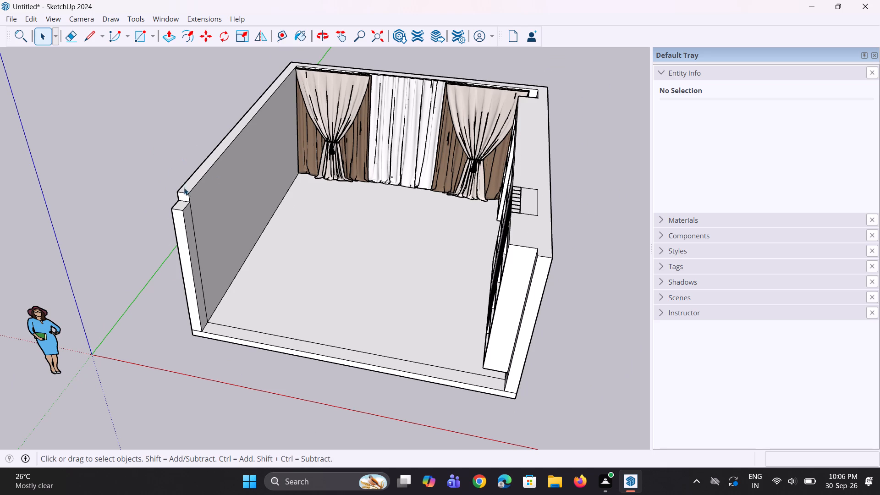
middle_drag(190, 198, 212, 205)
key(p)
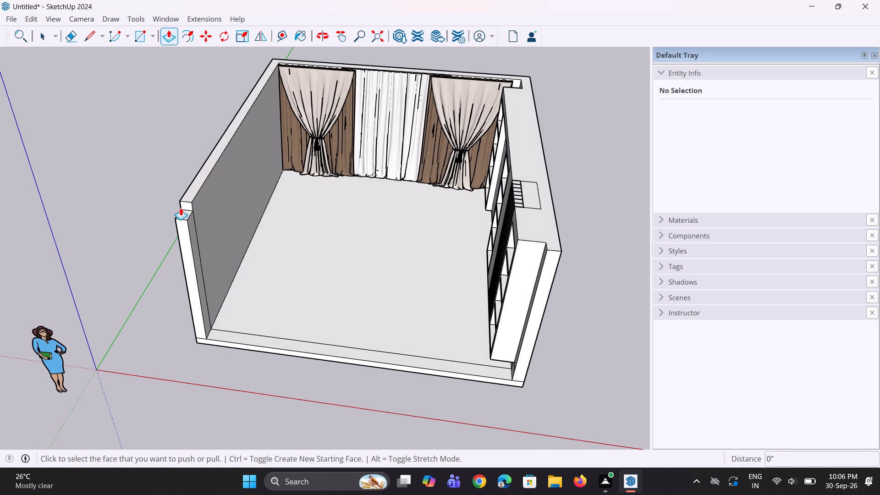
click(183, 213)
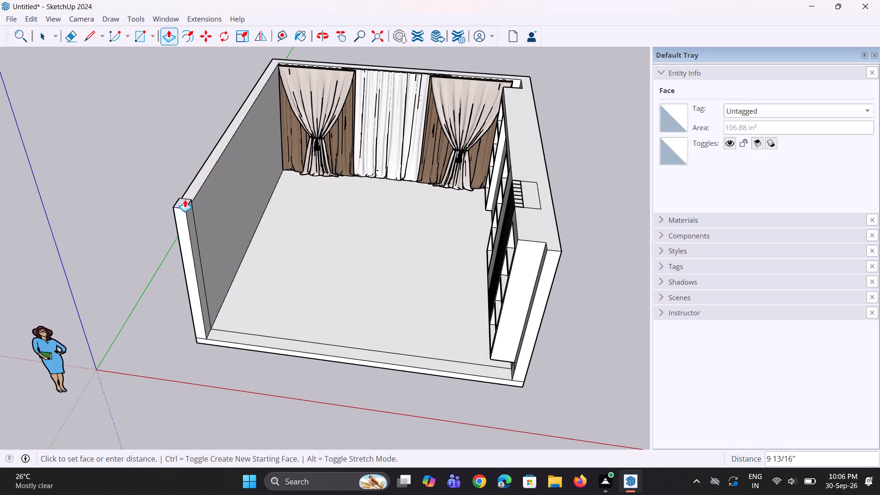
click(194, 192)
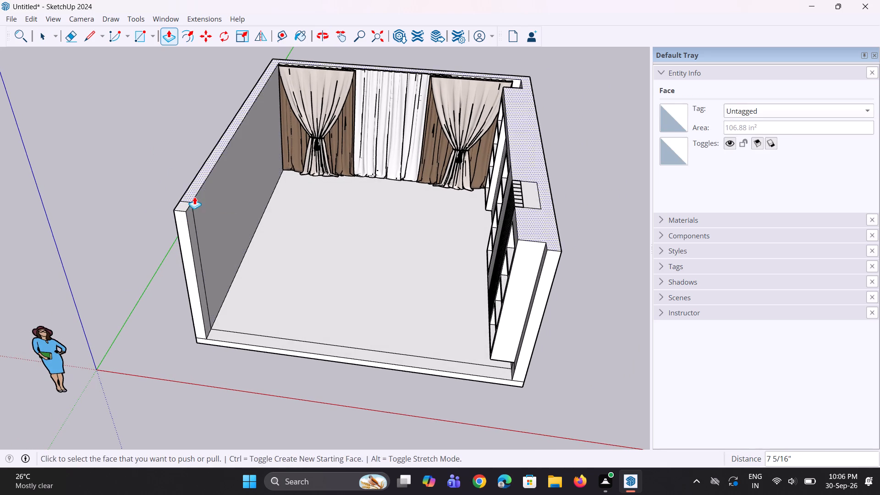
Erase the leftover seam lines on the plain side wall's top and inner face and across the floor near the open front.
middle_drag(194, 206, 208, 221)
key(e)
scroll(188, 220, up, 7)
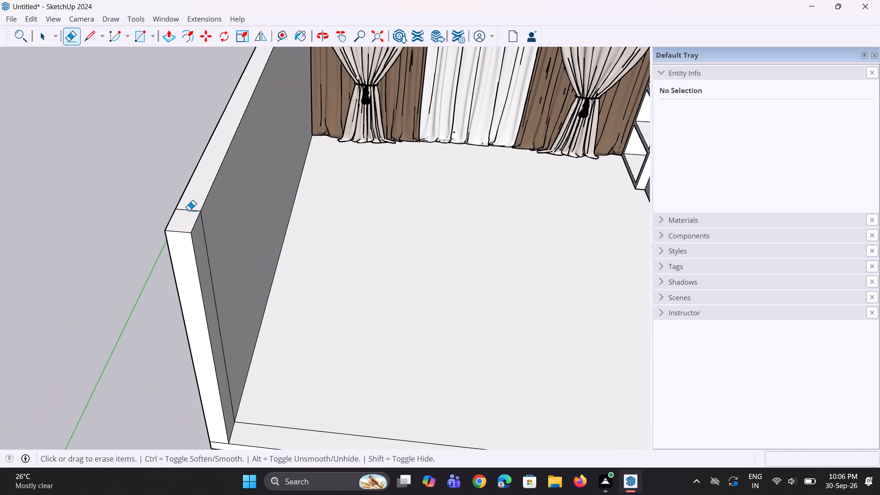
click(192, 210)
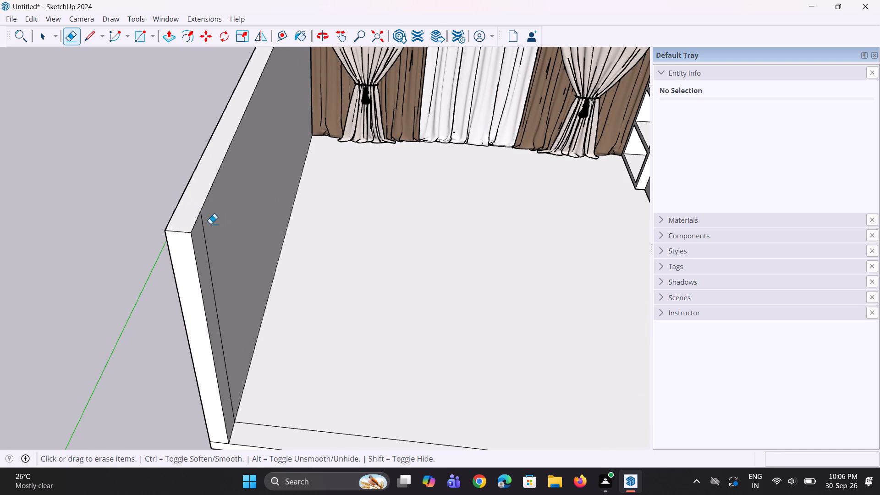
click(205, 226)
click(203, 229)
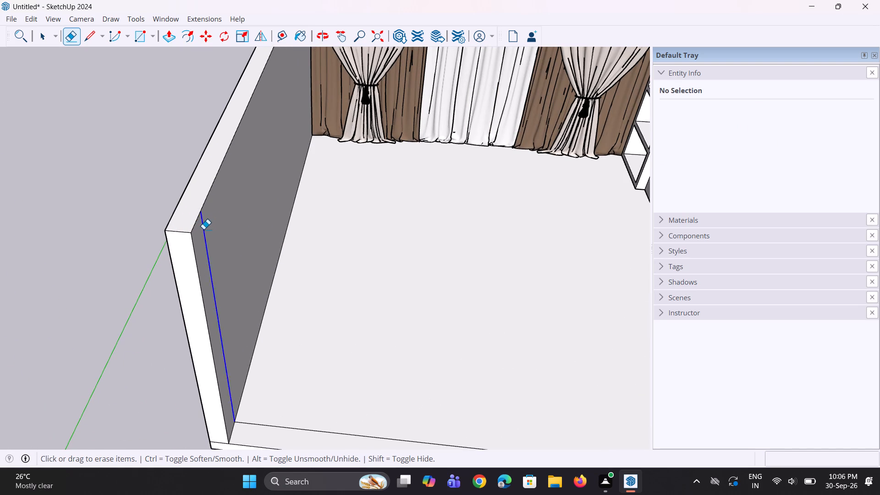
scroll(195, 221, down, 5)
scroll(309, 345, up, 5)
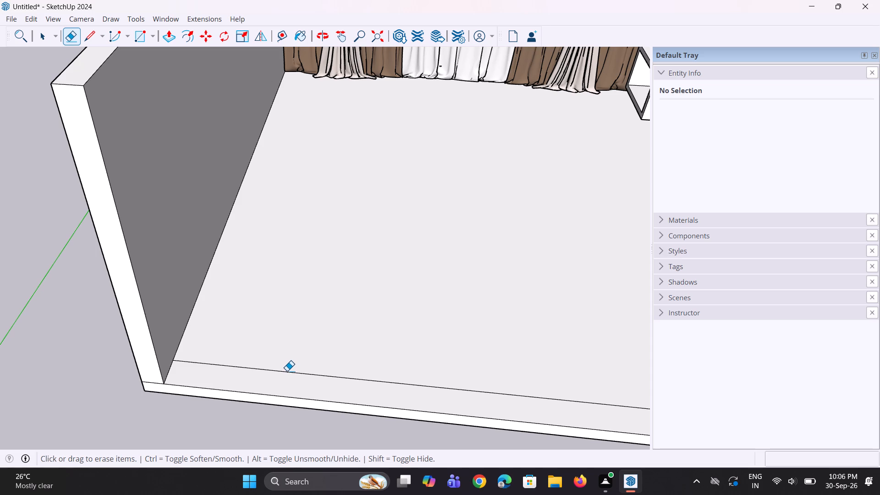
click(288, 373)
scroll(240, 363, down, 10)
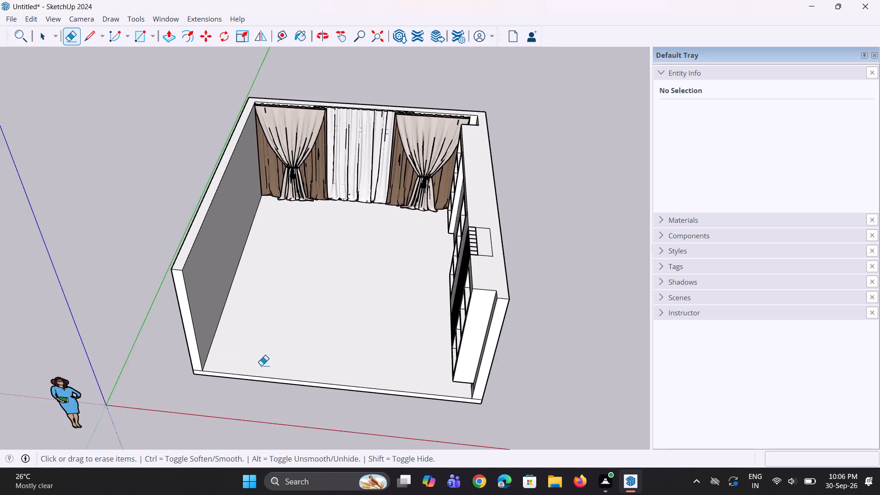
Erase the two leftover seam edges near the base of the shelving wall's inner face at the room's open front.
middle_drag(387, 383, 472, 376)
scroll(484, 340, up, 7)
middle_drag(478, 360, 506, 352)
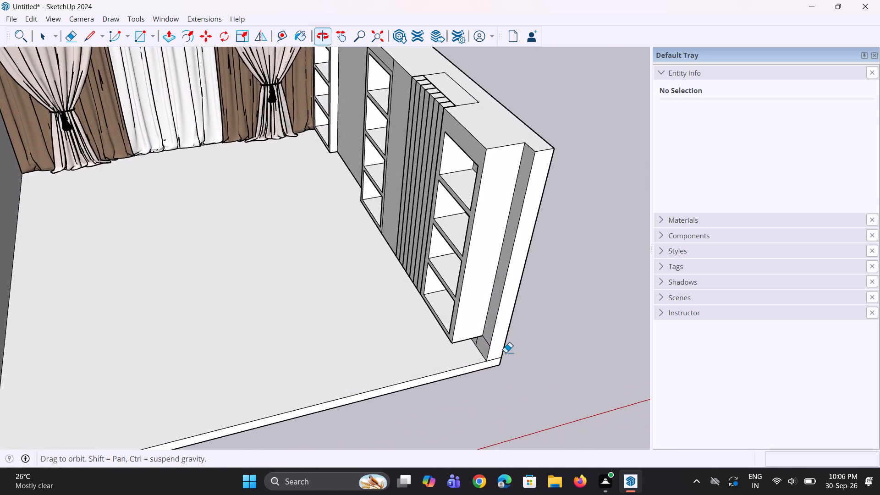
scroll(495, 350, up, 7)
middle_drag(491, 345, 490, 278)
scroll(484, 297, up, 3)
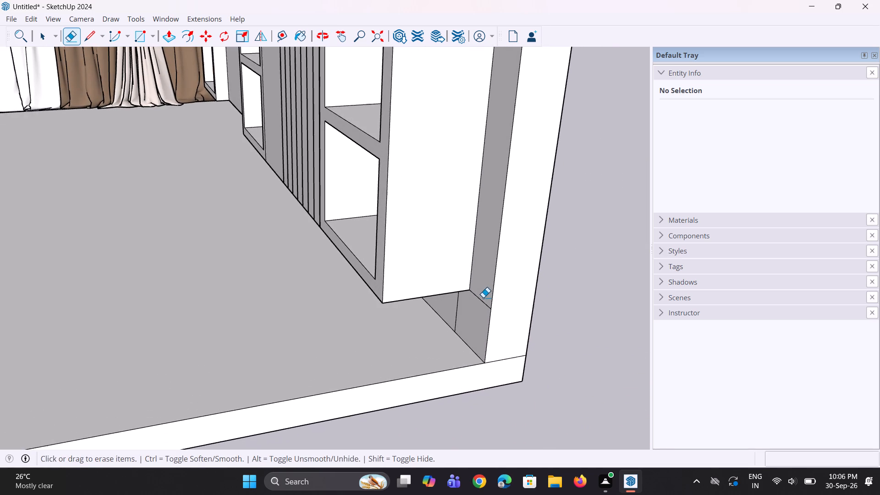
click(484, 302)
middle_drag(469, 314, 459, 281)
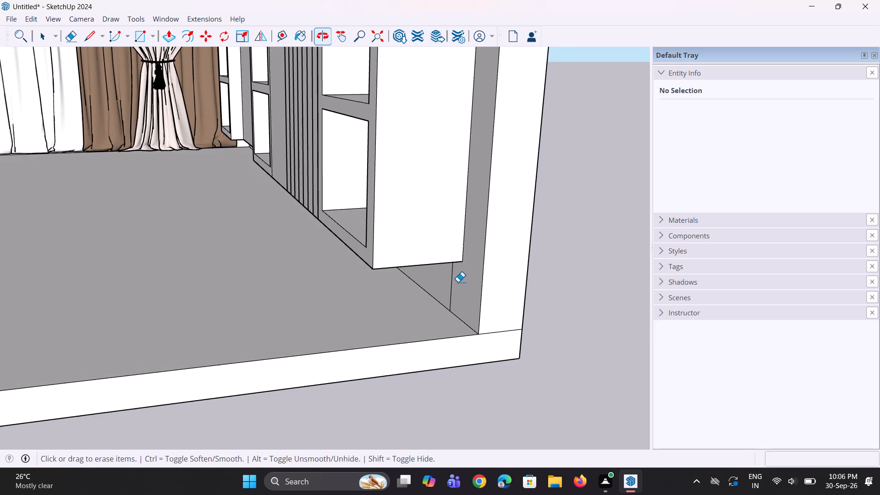
scroll(451, 289, up, 3)
click(451, 289)
middle_drag(451, 292, 438, 253)
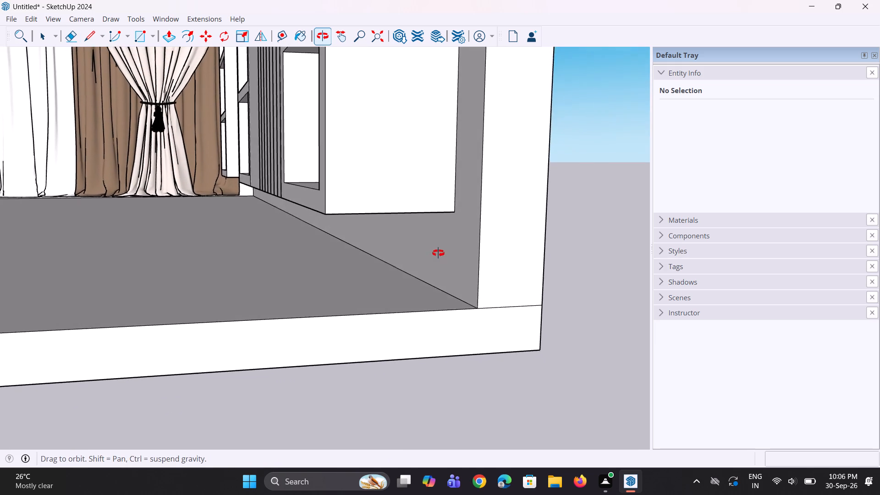
Examine the cleaned-up room shell from the open front, including the floor, shelving wall, curtain and plain side wall.
middle_drag(438, 253, 484, 285)
scroll(389, 287, down, 5)
middle_drag(388, 287, 412, 284)
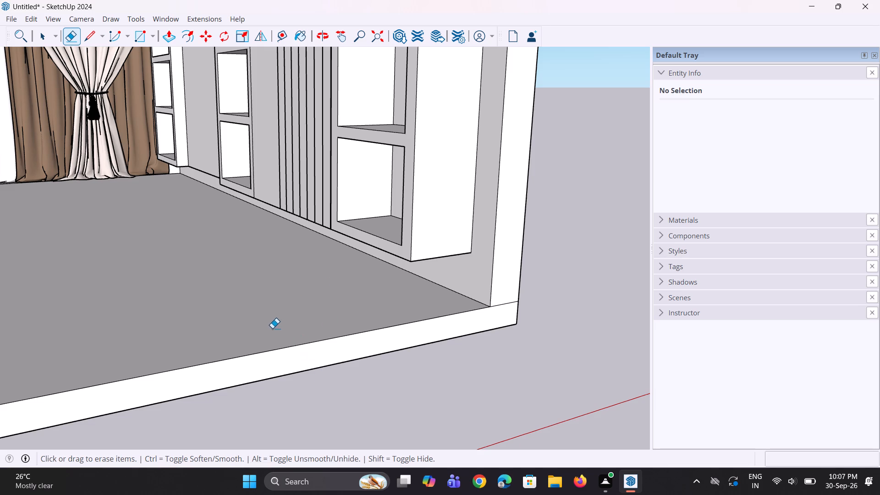
scroll(272, 328, down, 13)
middle_drag(109, 322, 142, 314)
scroll(142, 313, down, 2)
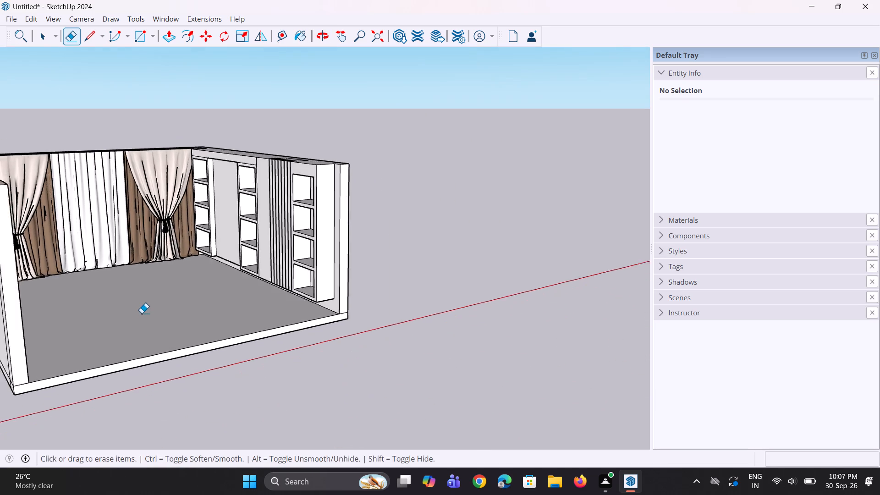
scroll(142, 313, down, 2)
middle_drag(192, 313, 167, 308)
scroll(164, 304, down, 4)
middle_drag(163, 303, 94, 313)
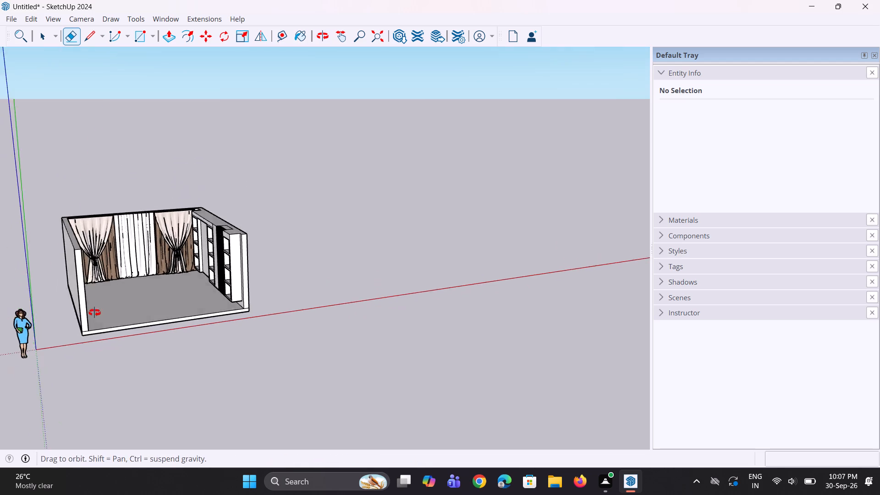
middle_drag(94, 313, 75, 313)
scroll(84, 284, up, 6)
Switch to Chrome and open the 3D Warehouse website.
click(483, 480)
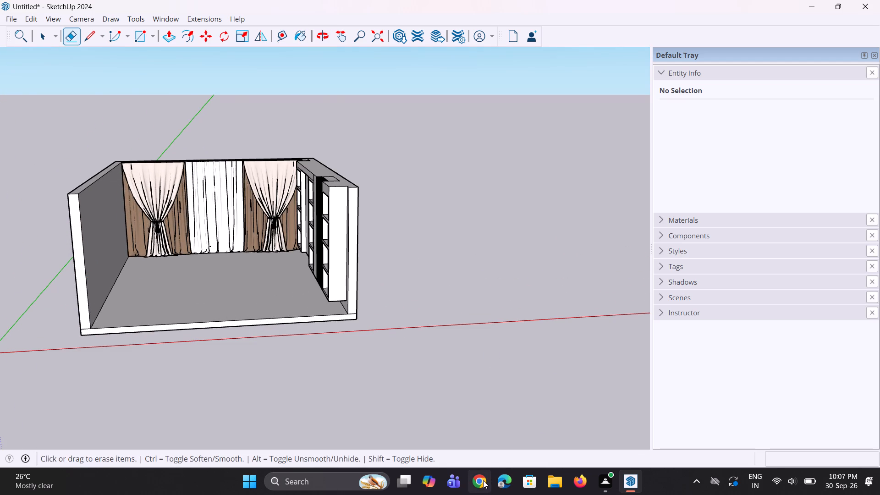
click(290, 228)
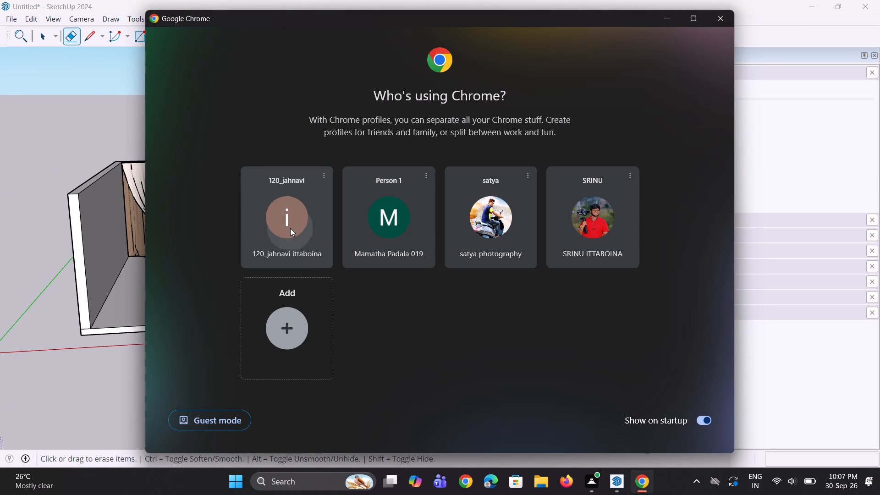
click(224, 235)
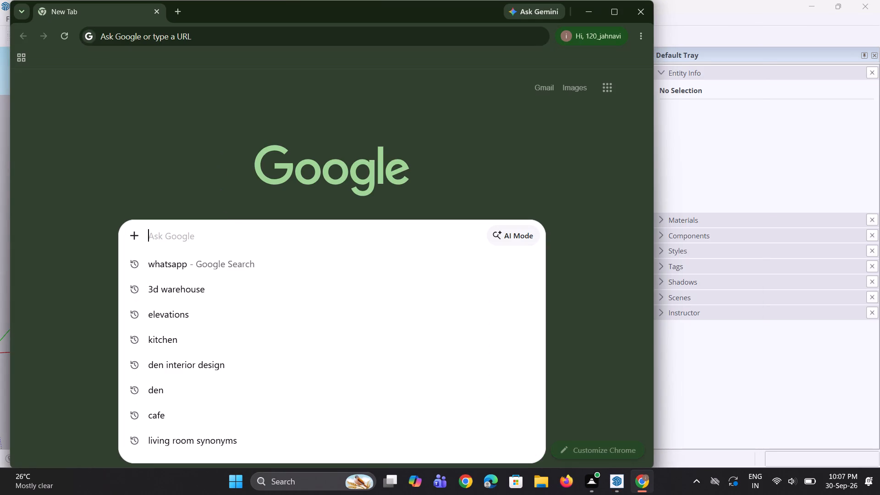
click(195, 296)
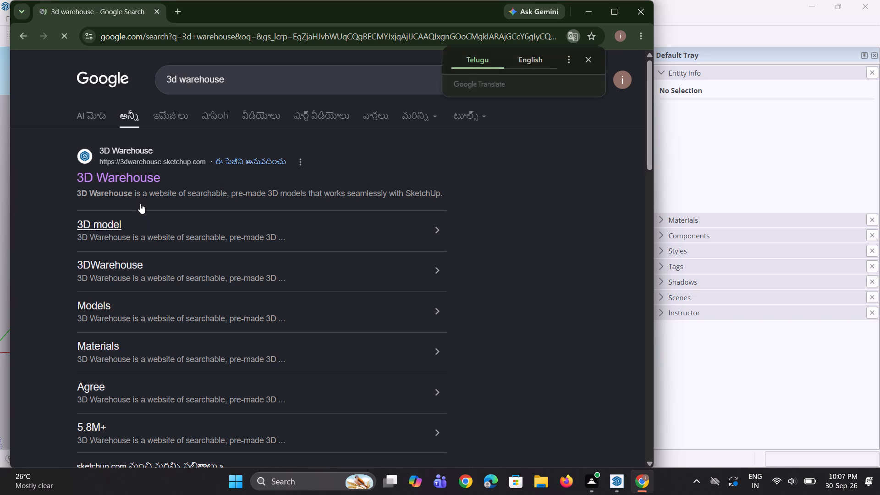
click(133, 181)
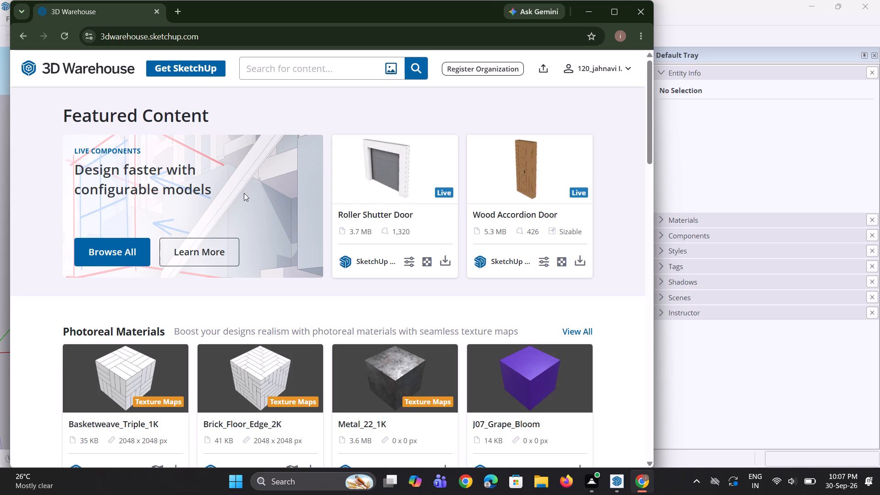
Search the 3D Warehouse models for "sofa".
click(287, 65)
text(sofa)
key(Return)
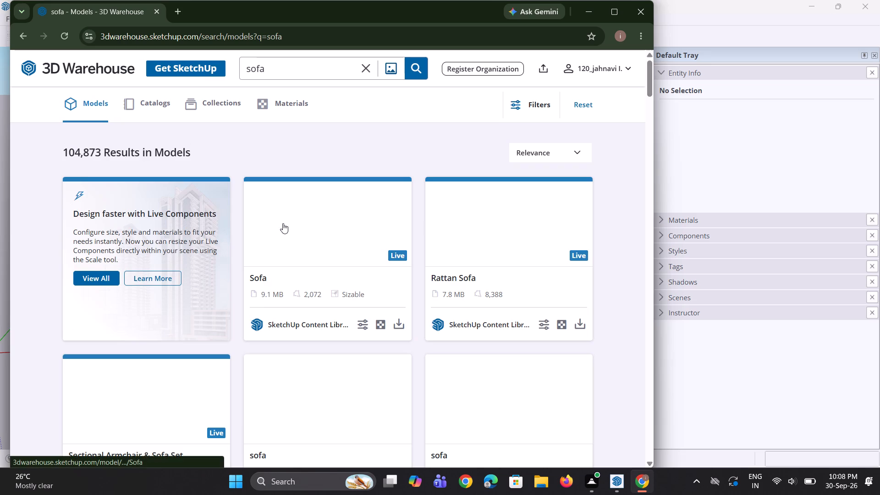
Browse the sofa search results for a model that suits the living-dining room.
scroll(307, 249, down, 1)
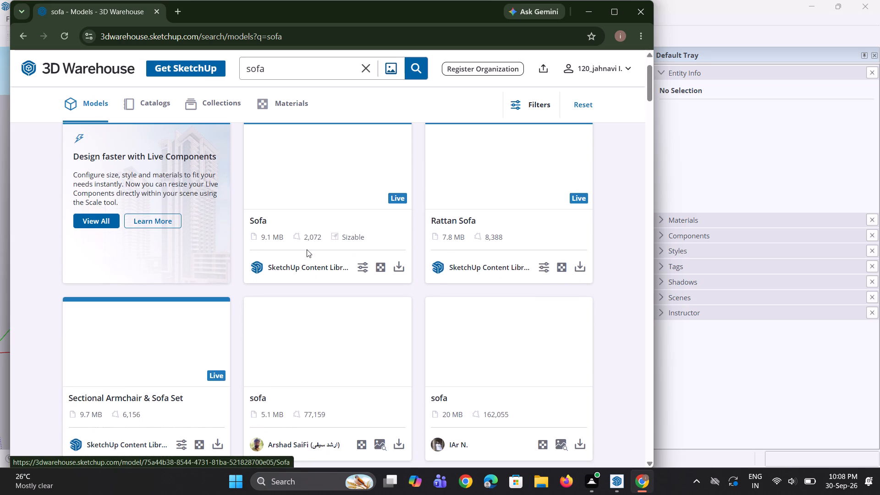
scroll(307, 249, up, 1)
scroll(307, 249, down, 2)
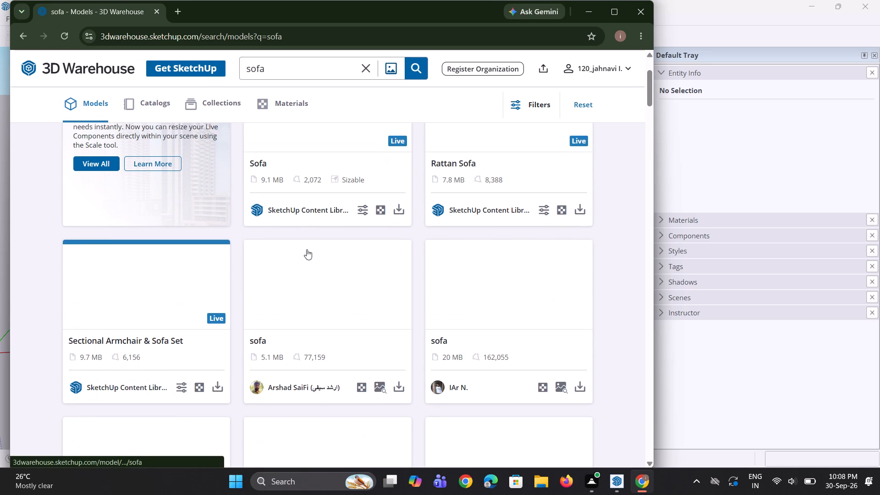
scroll(307, 249, down, 1)
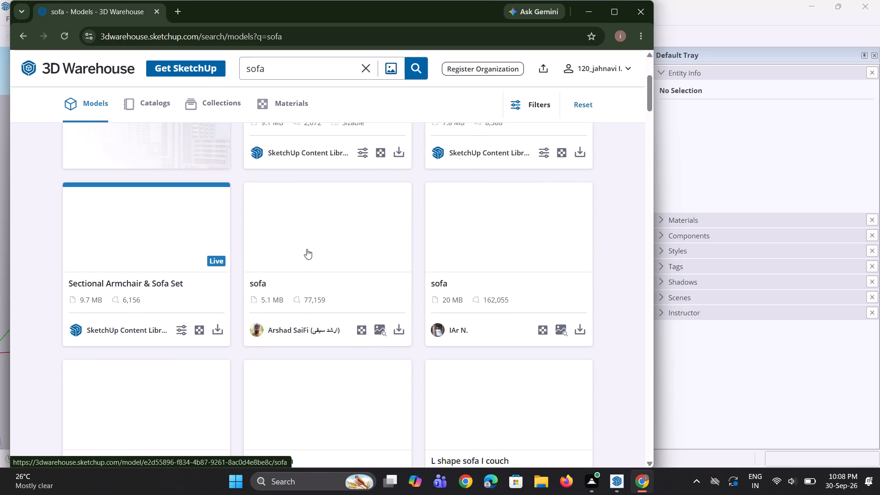
scroll(307, 249, up, 3)
scroll(307, 249, down, 1)
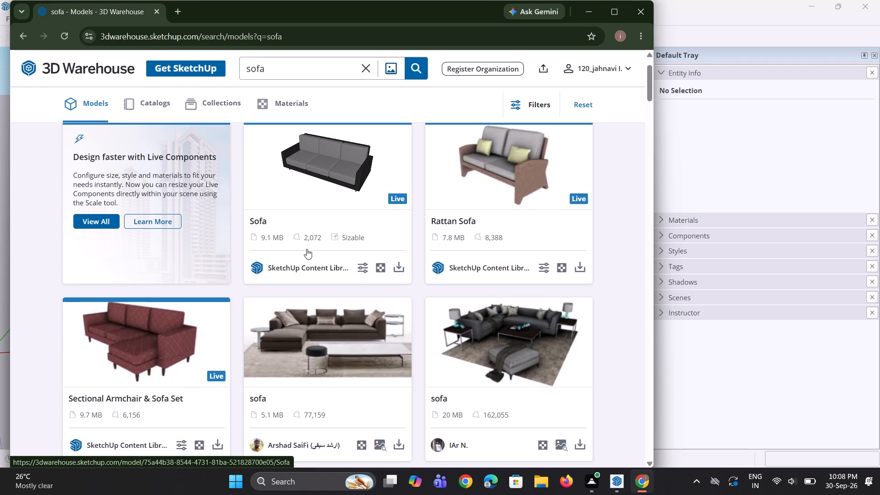
scroll(307, 249, down, 1)
scroll(307, 249, up, 1)
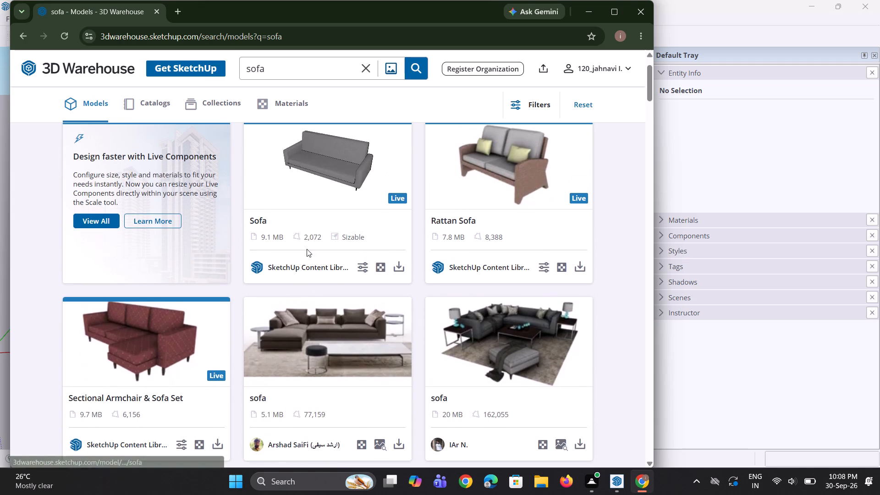
scroll(307, 249, down, 1)
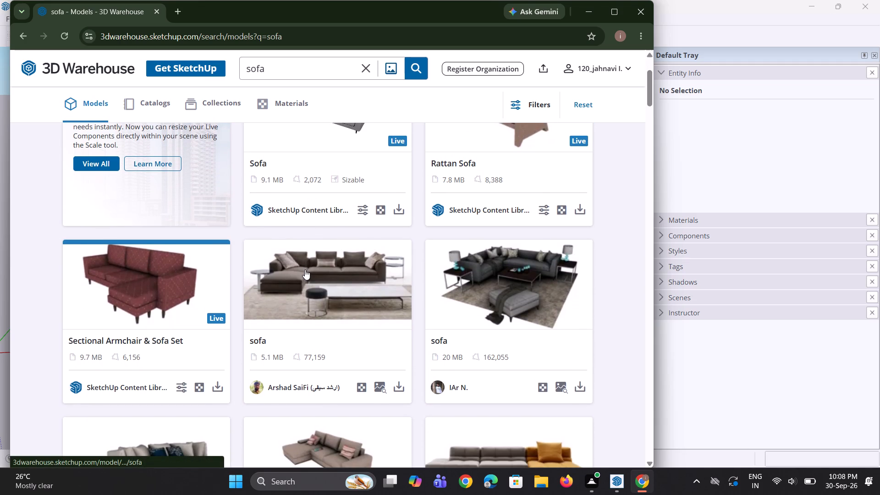
scroll(306, 269, down, 2)
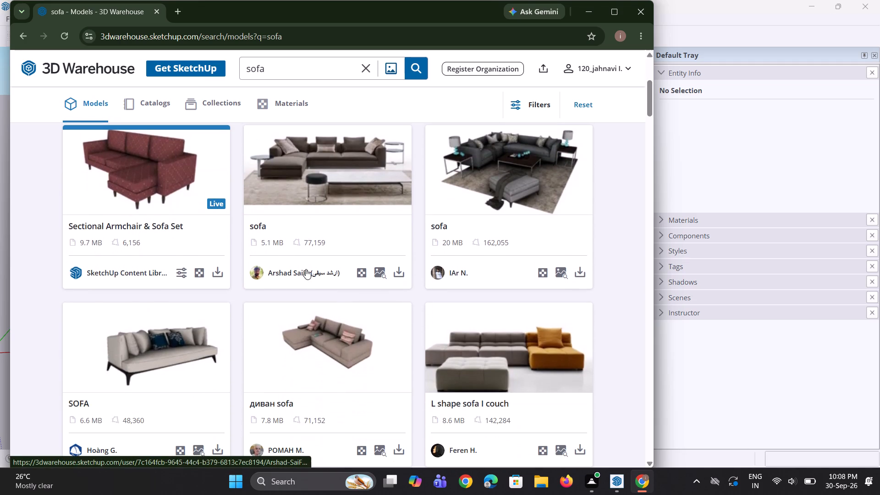
scroll(306, 269, down, 1)
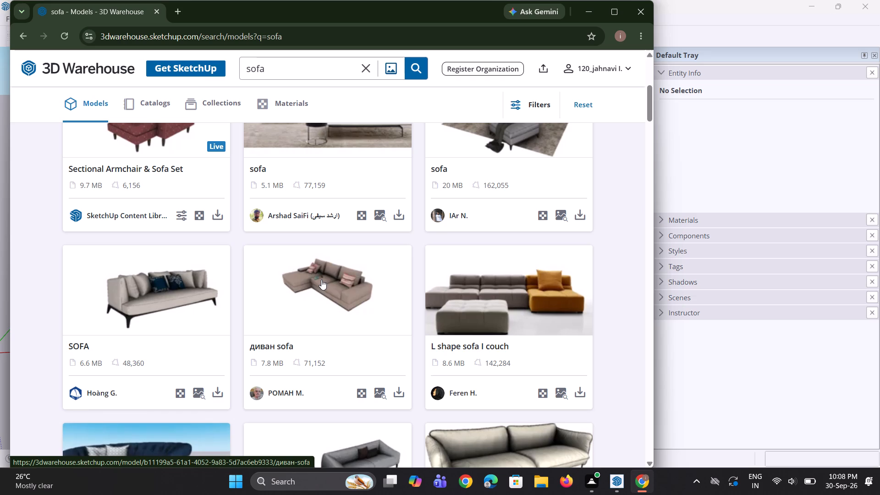
scroll(412, 295, down, 1)
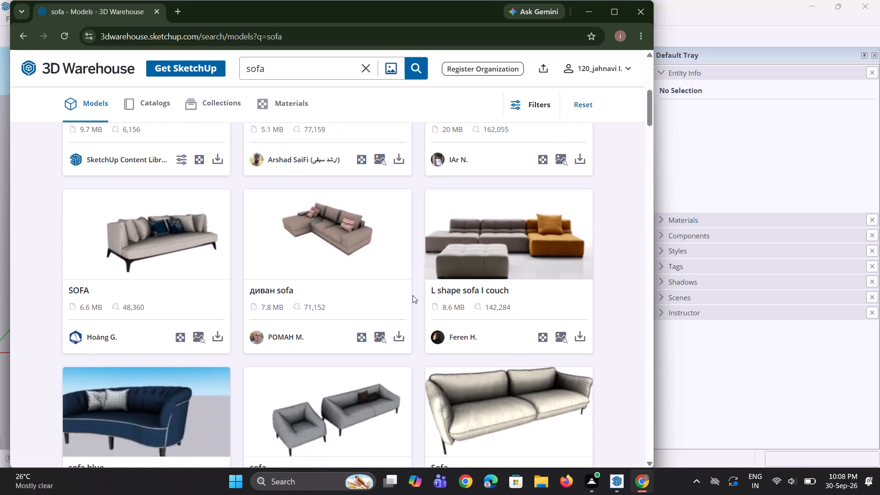
scroll(483, 297, up, 1)
scroll(482, 295, down, 2)
scroll(424, 287, down, 4)
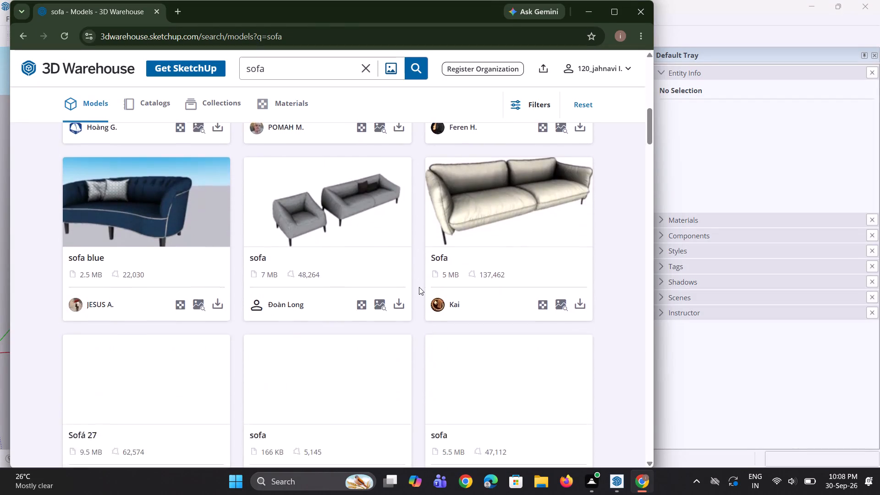
scroll(411, 286, down, 4)
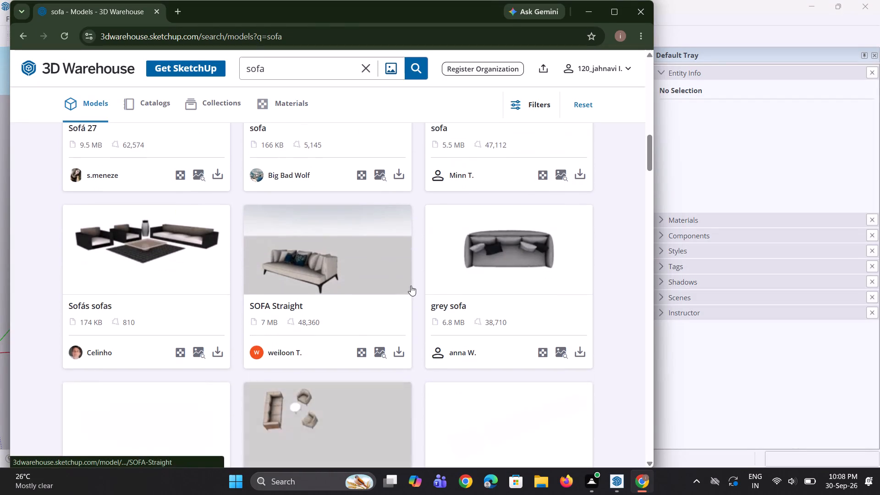
scroll(411, 286, down, 5)
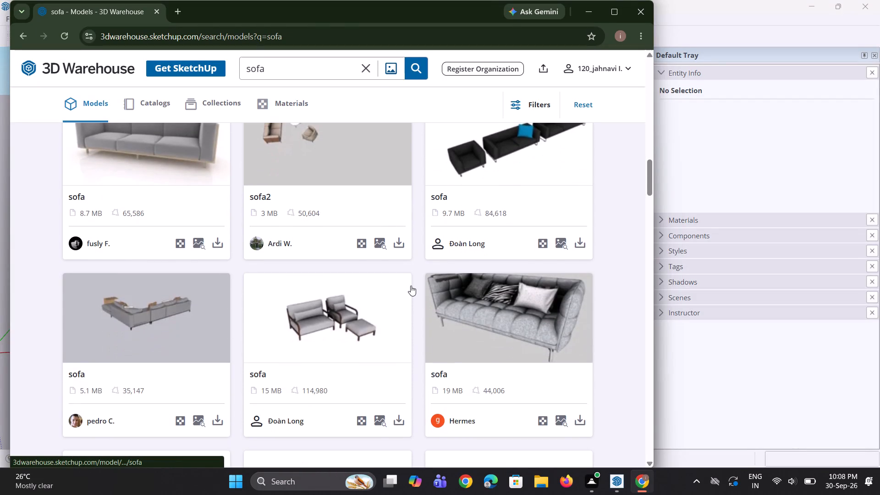
scroll(410, 285, down, 4)
scroll(410, 285, up, 3)
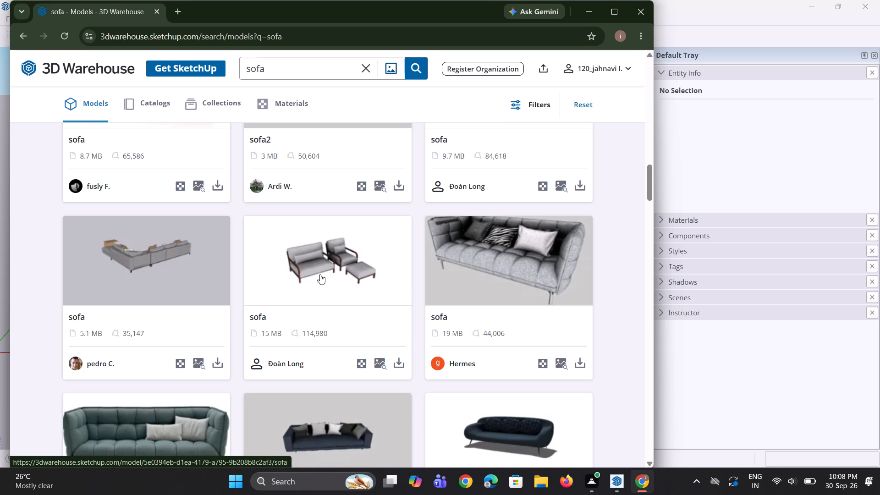
Download the 5.1 MB grey L-shaped corner sofa model, skipping the promotional video that unlocks five more downloads.
click(214, 364)
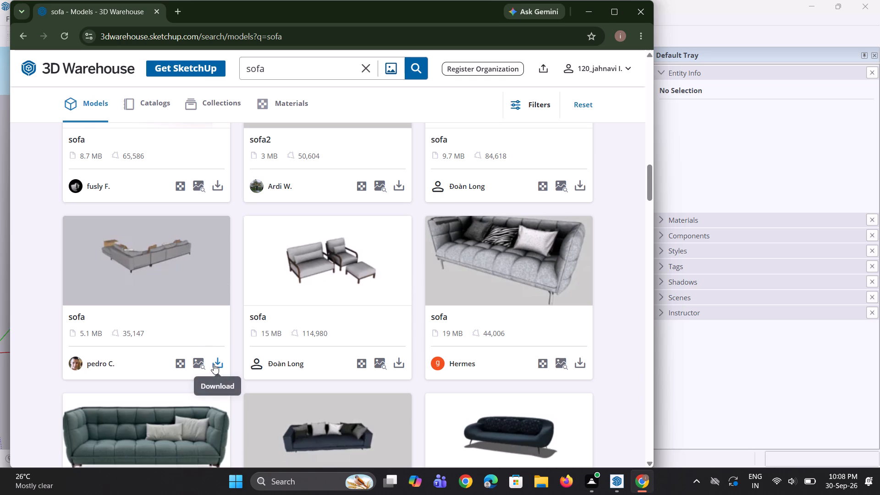
click(235, 276)
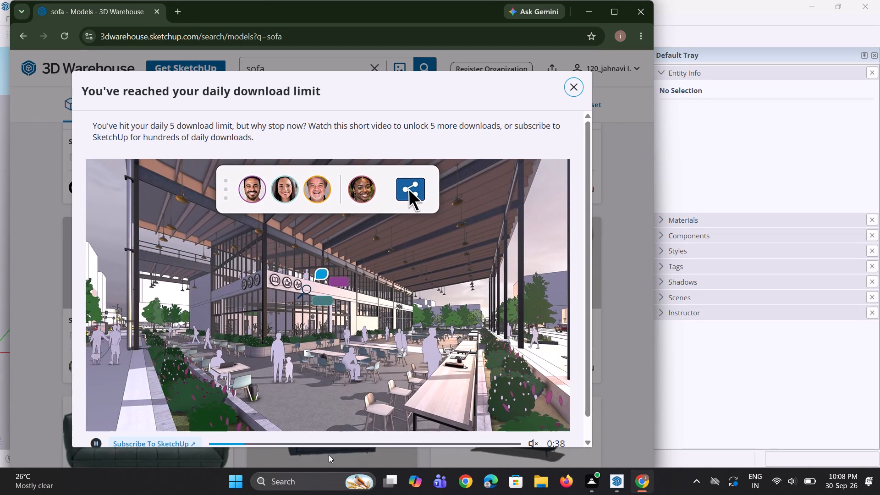
scroll(370, 357, down, 1)
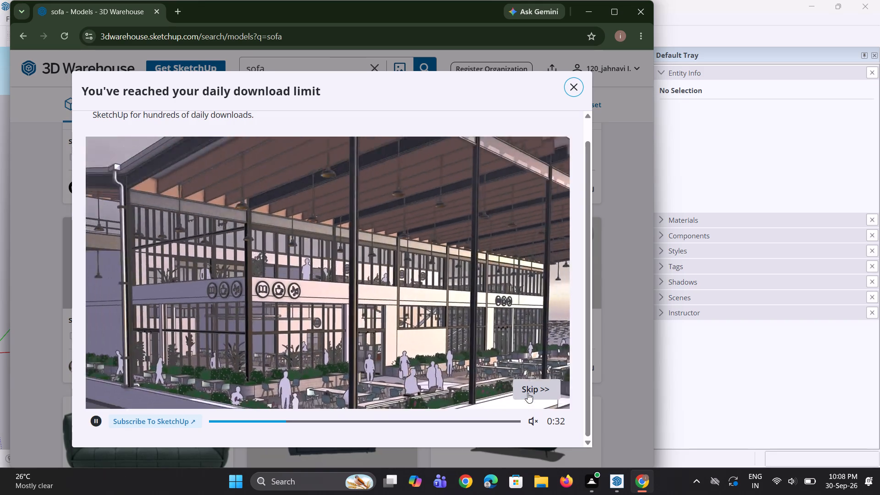
click(528, 393)
click(352, 345)
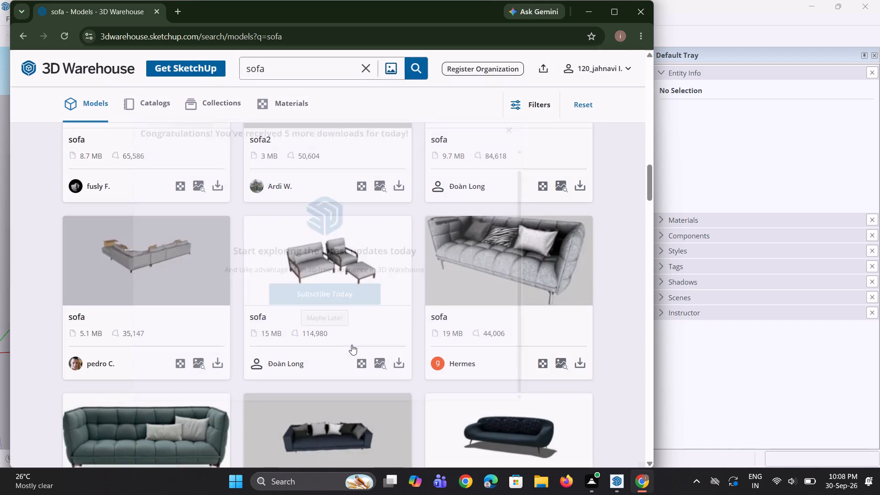
click(218, 367)
click(248, 277)
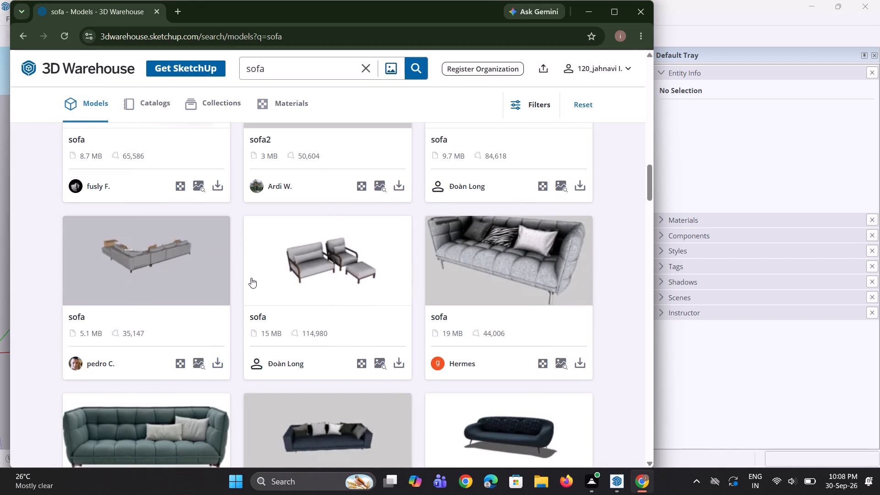
Examine the sofa results beyond the downloaded corner sofa for an alternative model.
scroll(318, 302, down, 5)
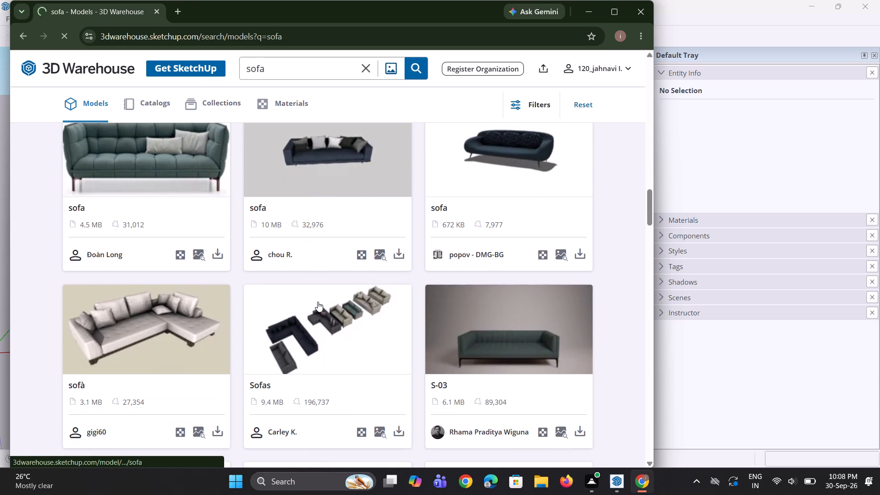
scroll(318, 302, down, 1)
scroll(318, 302, up, 4)
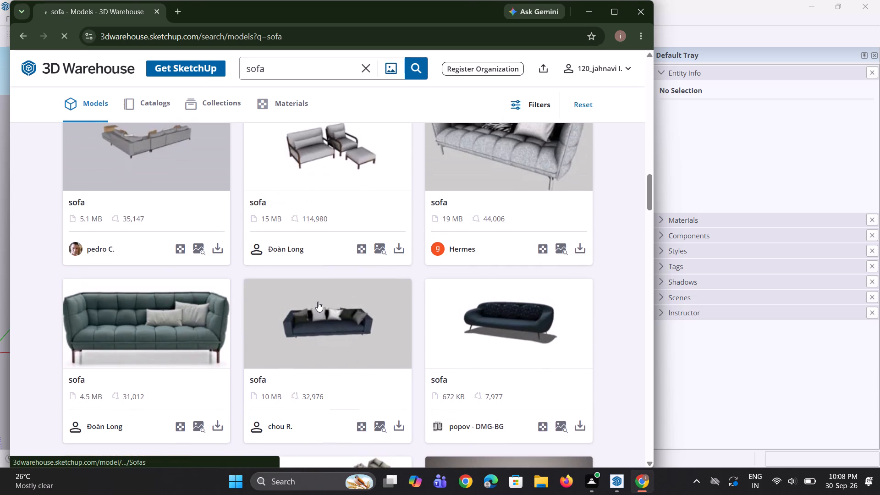
scroll(318, 302, down, 2)
scroll(318, 302, up, 4)
scroll(318, 302, down, 2)
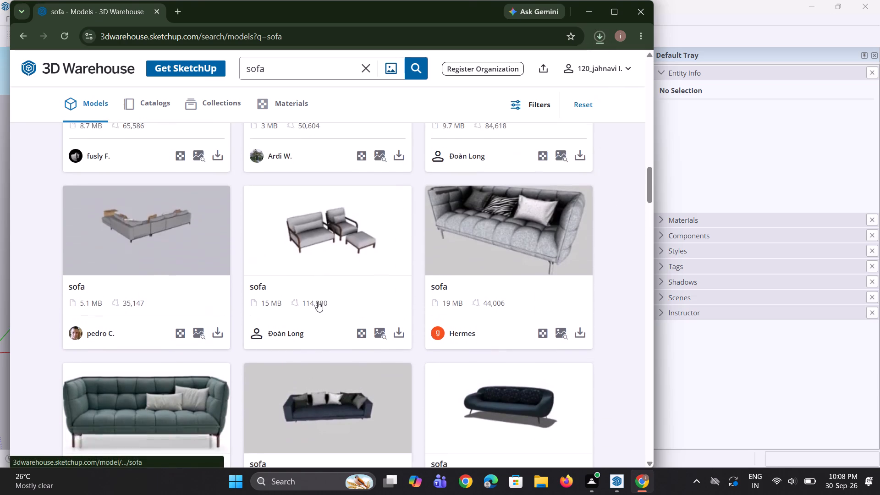
scroll(318, 302, down, 4)
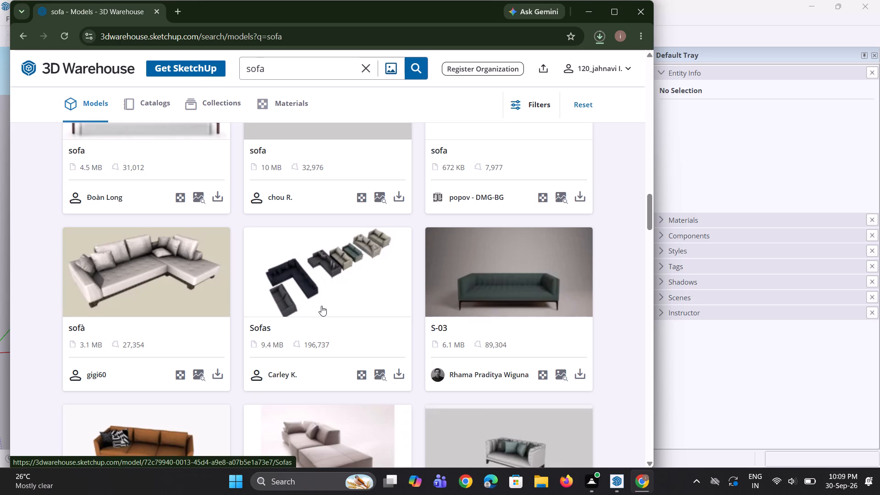
scroll(321, 306, down, 4)
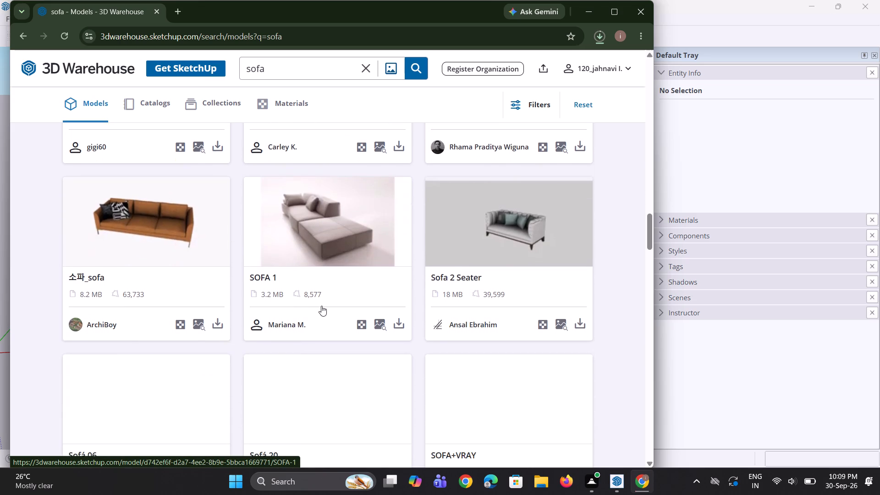
scroll(321, 306, down, 2)
scroll(321, 306, up, 1)
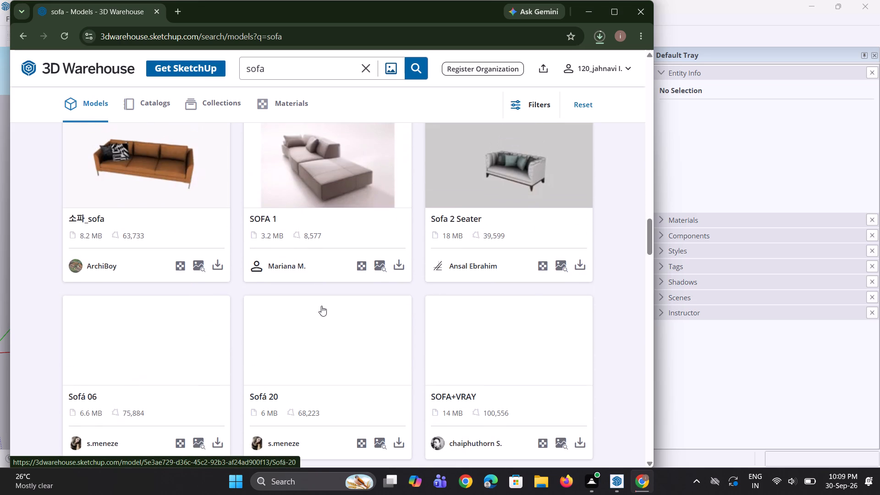
scroll(321, 306, down, 1)
scroll(321, 306, up, 1)
scroll(321, 306, down, 1)
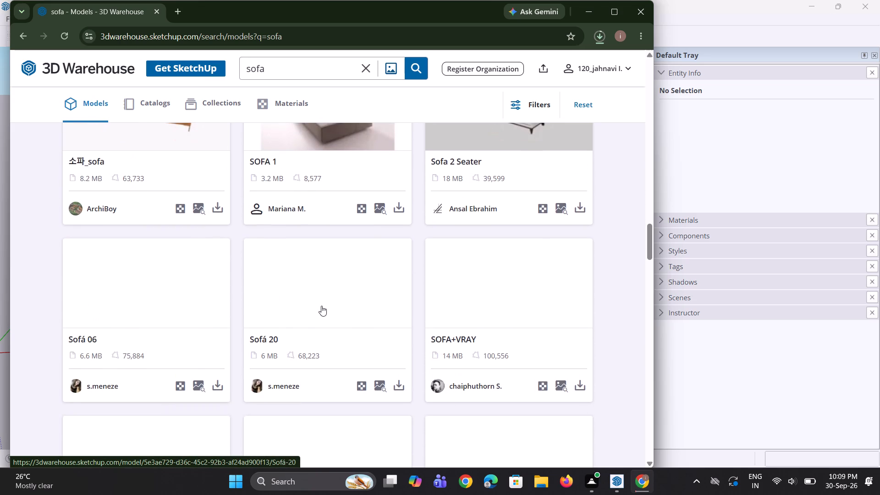
scroll(321, 306, down, 2)
scroll(321, 306, up, 1)
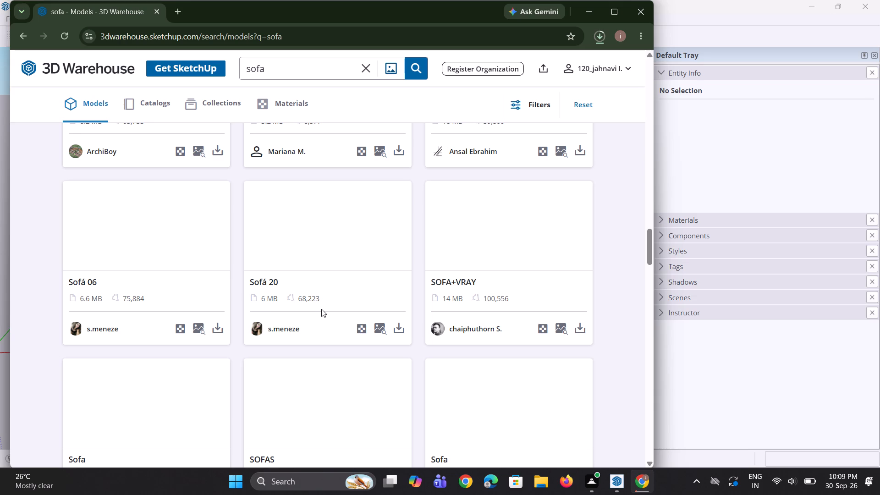
scroll(307, 293, down, 1)
scroll(307, 293, up, 2)
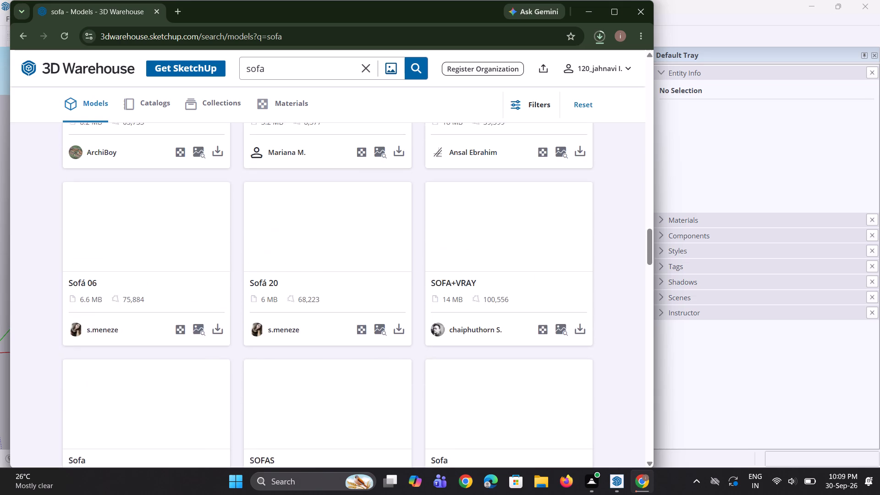
scroll(307, 293, up, 2)
scroll(307, 293, down, 1)
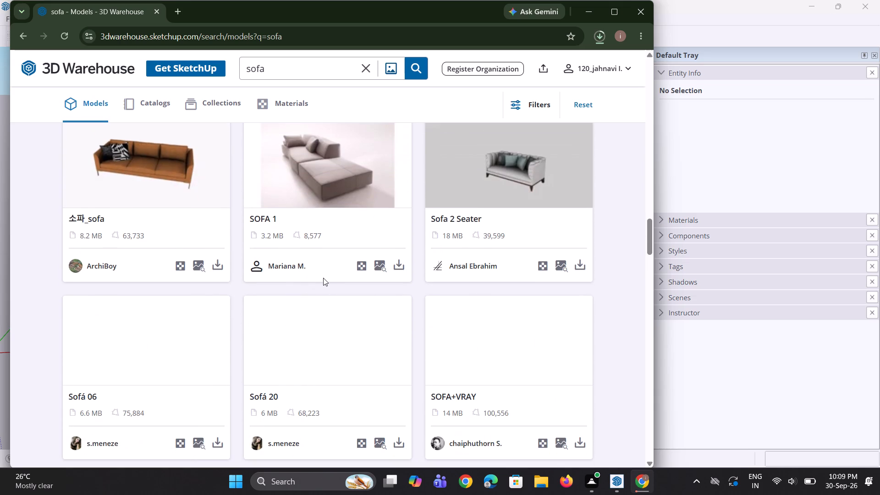
scroll(323, 280, down, 5)
scroll(321, 291, up, 5)
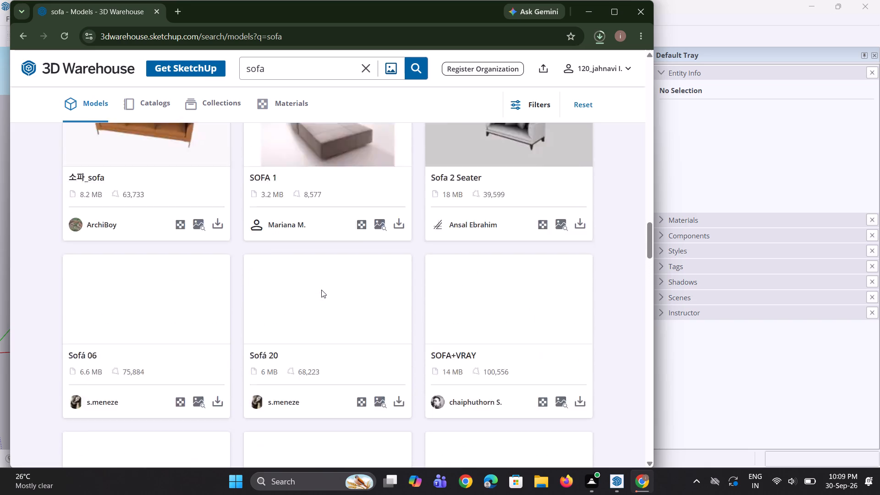
Review the sofa results again back to the first listings.
scroll(321, 290, up, 14)
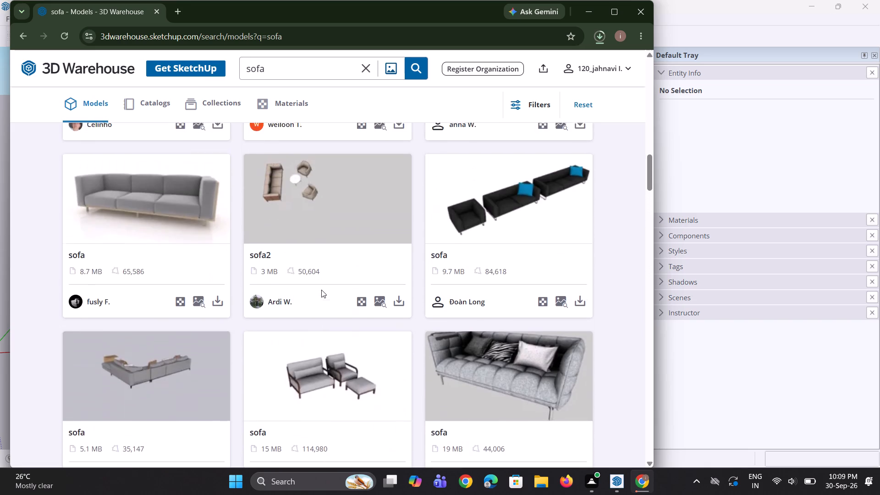
scroll(321, 290, up, 14)
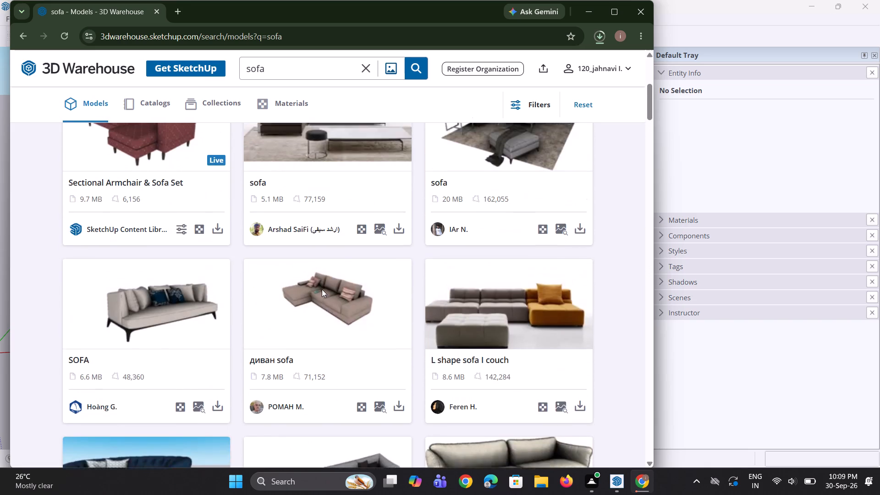
scroll(322, 289, up, 5)
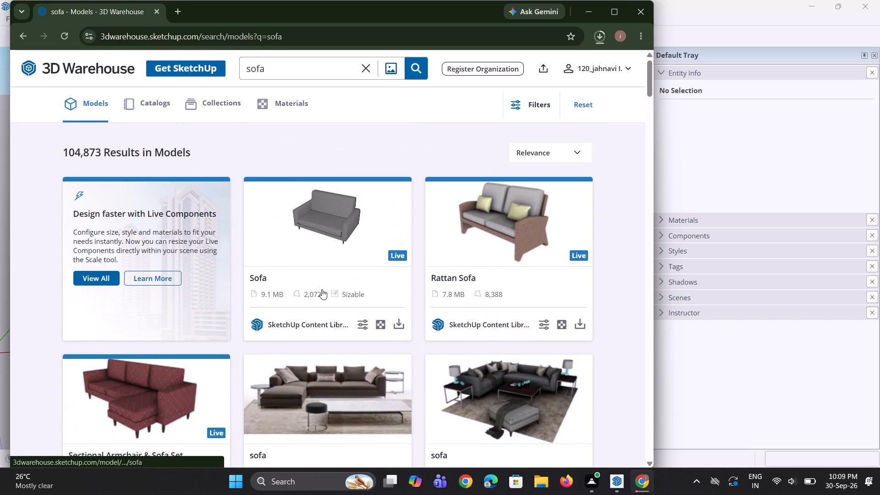
scroll(322, 289, up, 1)
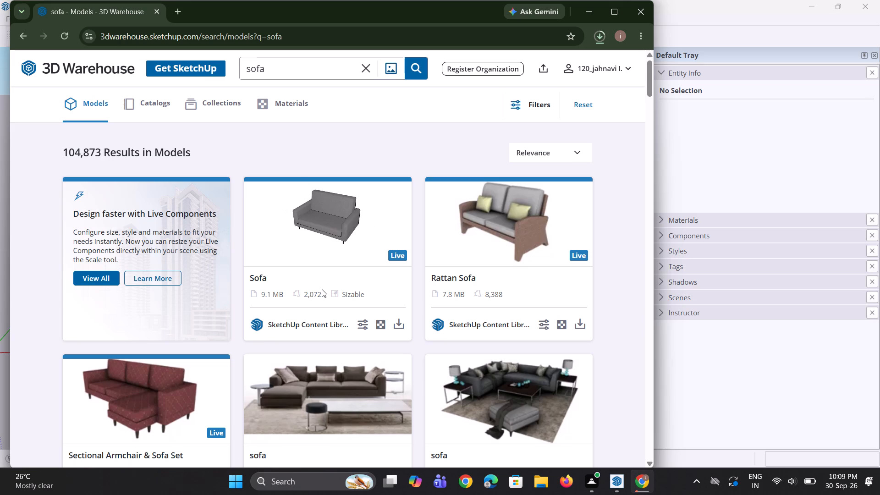
scroll(322, 289, up, 1)
Download the 20 MB dark grey corner sofa set with ottoman, side tables and rug as a SketchUp file.
scroll(320, 282, down, 3)
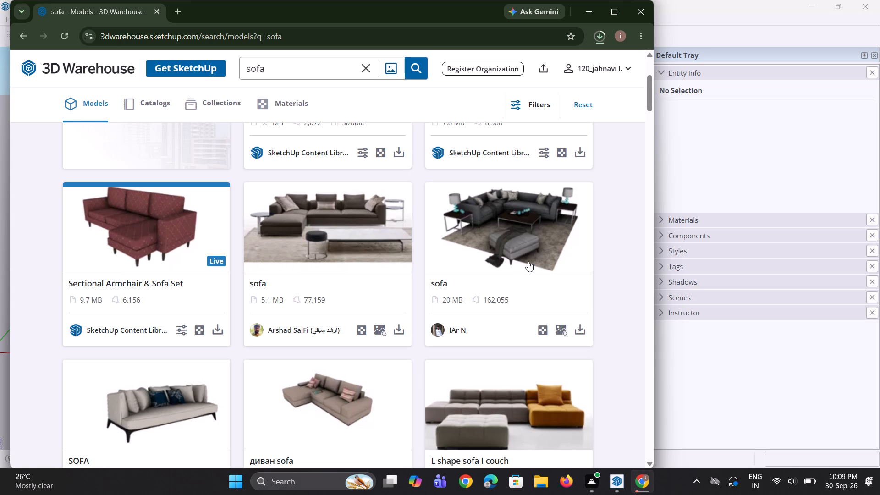
click(577, 327)
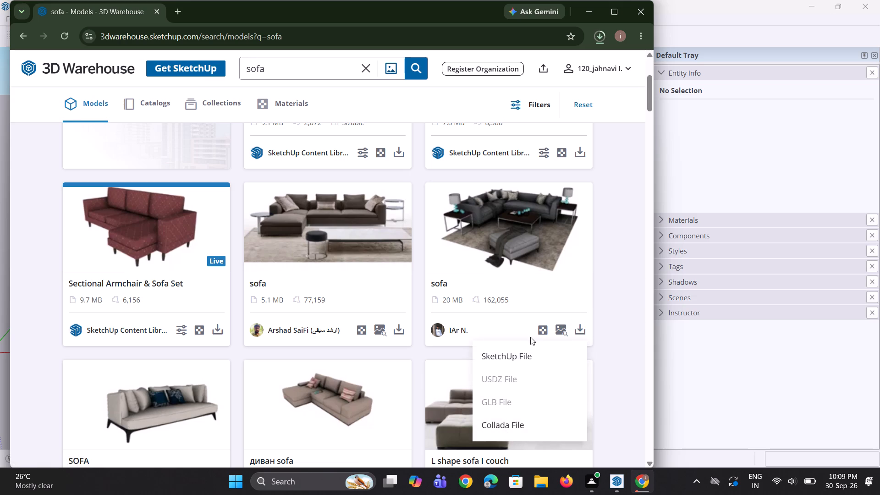
click(517, 355)
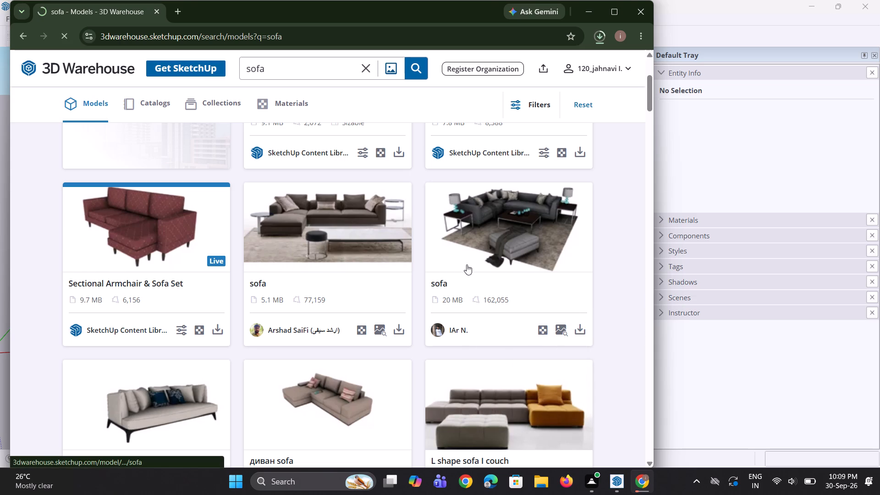
Switch back to the room model in SketchUp.
scroll(440, 257, down, 6)
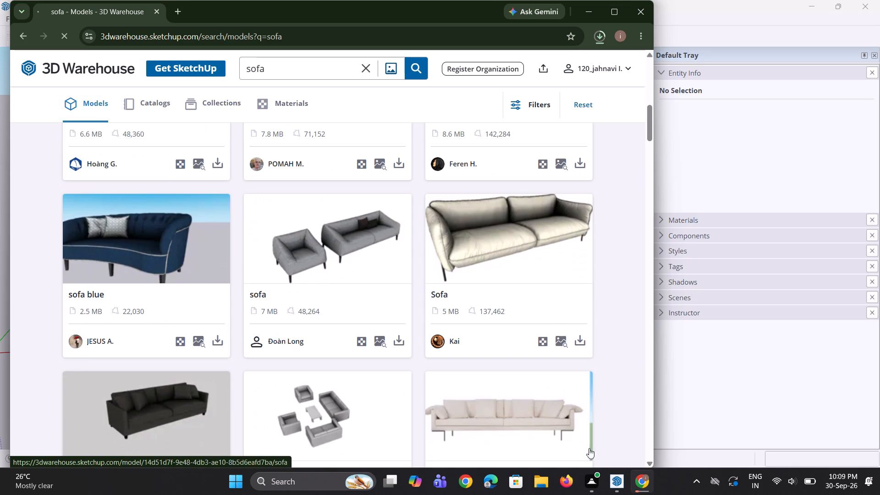
click(621, 486)
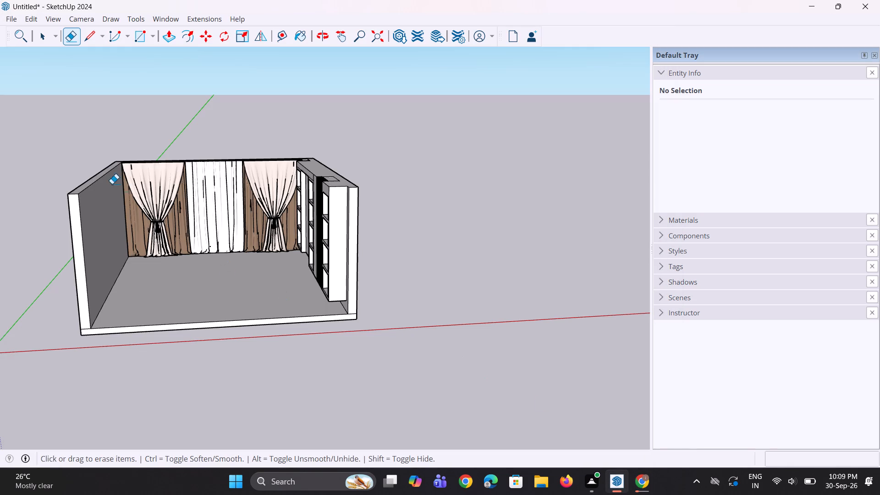
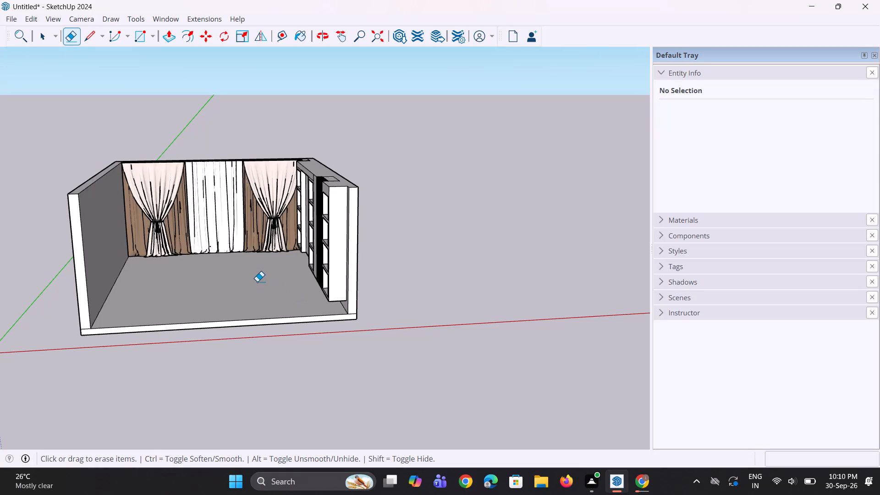
Examine the room shell with its curtains, shelving and open floor from several angles and distances.
scroll(258, 279, down, 3)
scroll(107, 292, up, 8)
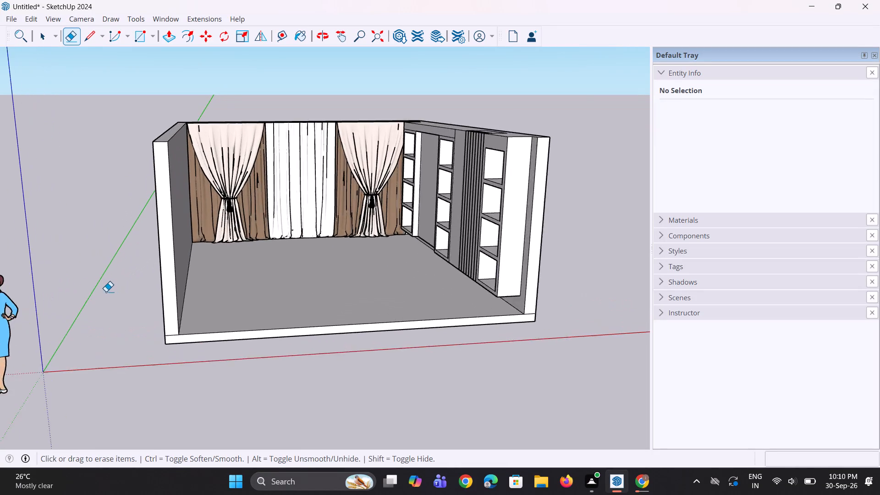
scroll(106, 291, up, 1)
middle_drag(106, 290, 60, 311)
scroll(164, 289, up, 2)
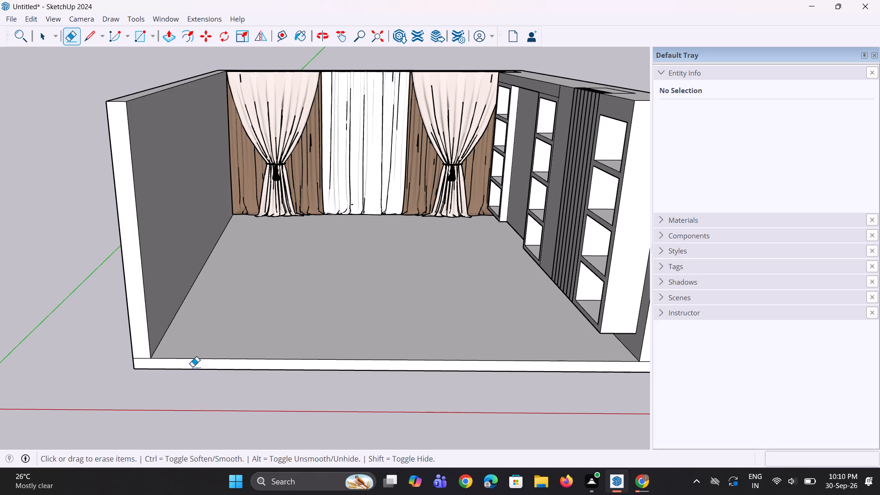
scroll(187, 355, down, 3)
middle_drag(124, 286, 127, 275)
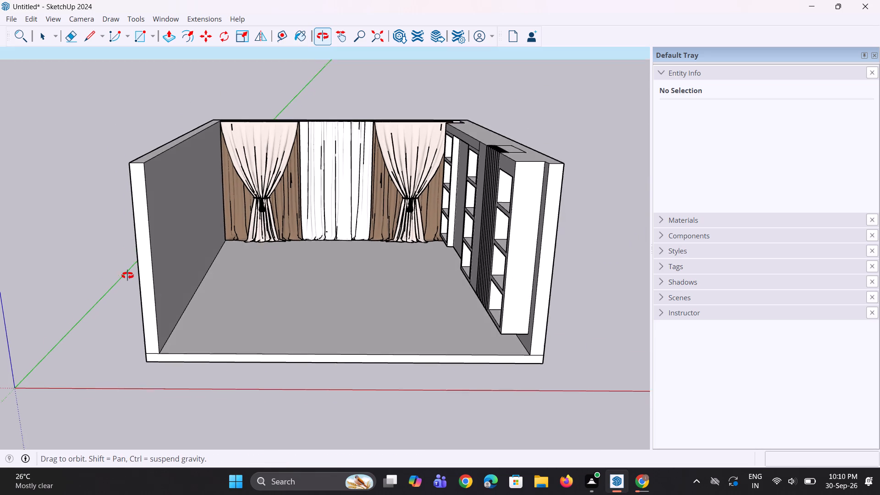
middle_drag(127, 275, 130, 270)
scroll(130, 270, down, 4)
middle_drag(108, 206, 112, 198)
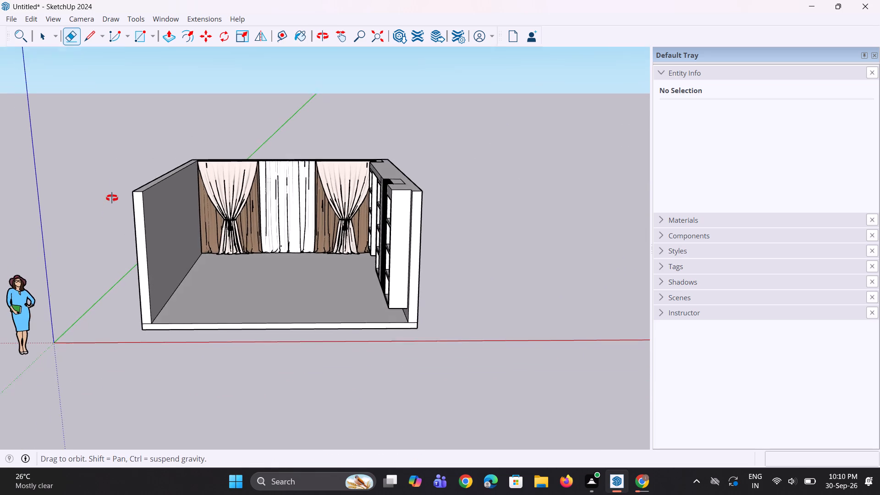
middle_drag(112, 198, 111, 221)
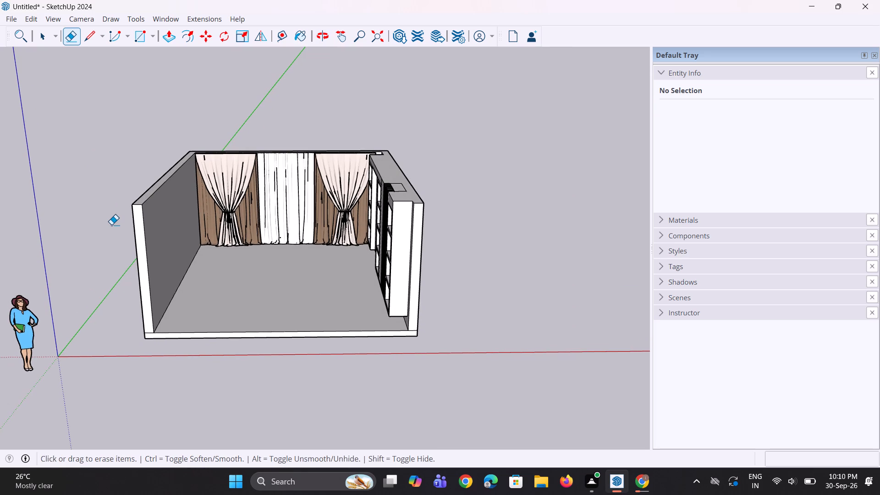
middle_drag(95, 283, 102, 259)
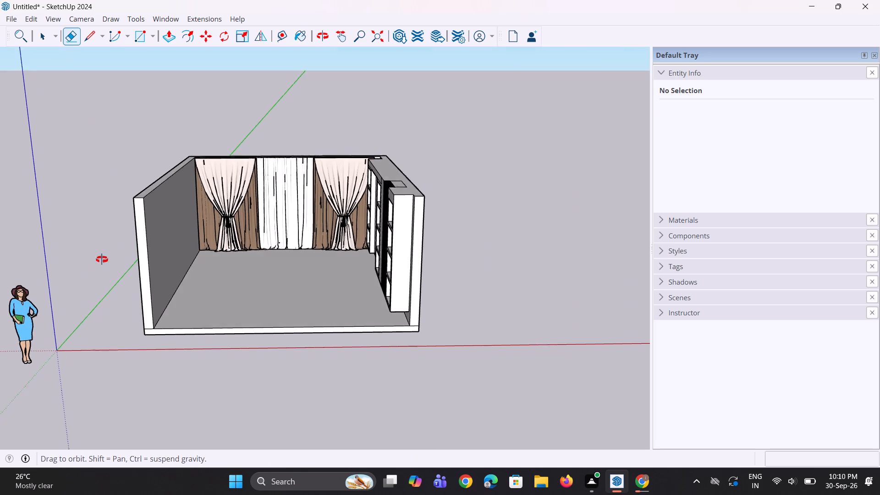
middle_drag(102, 259, 117, 258)
scroll(275, 280, up, 1)
middle_drag(329, 303, 288, 327)
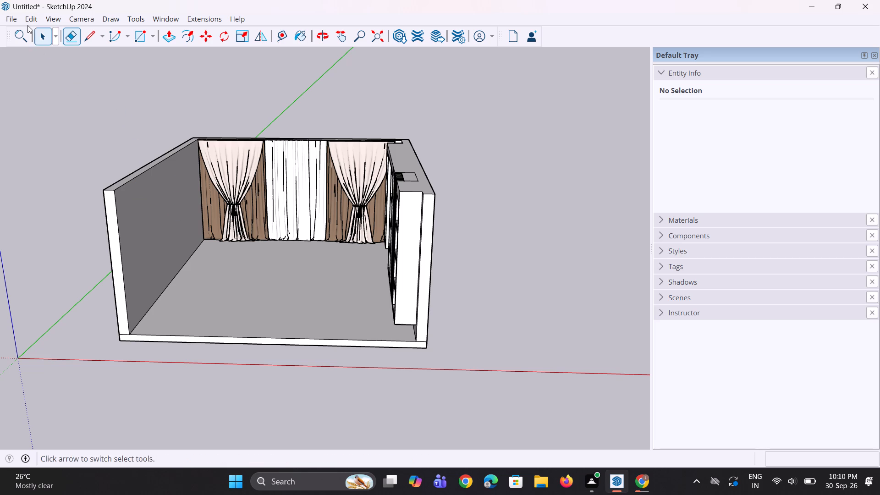
Start an import and look through the Downloads folder for the downloaded sofa models.
click(12, 18)
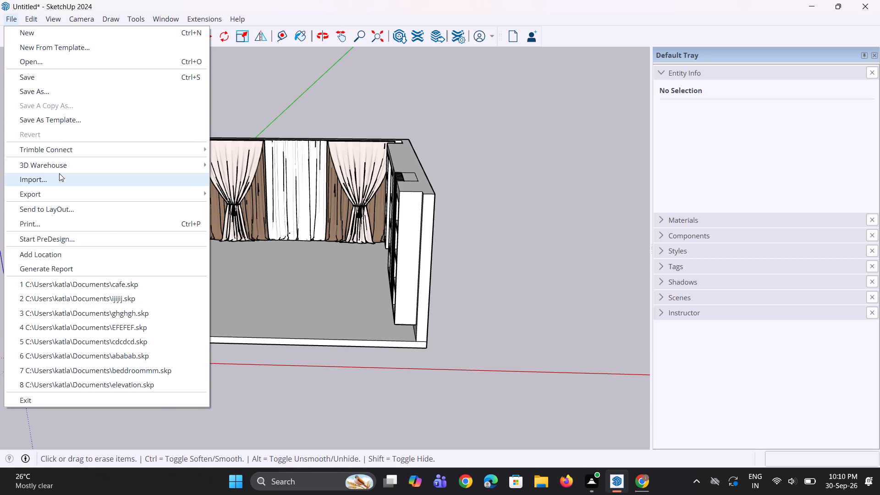
click(60, 177)
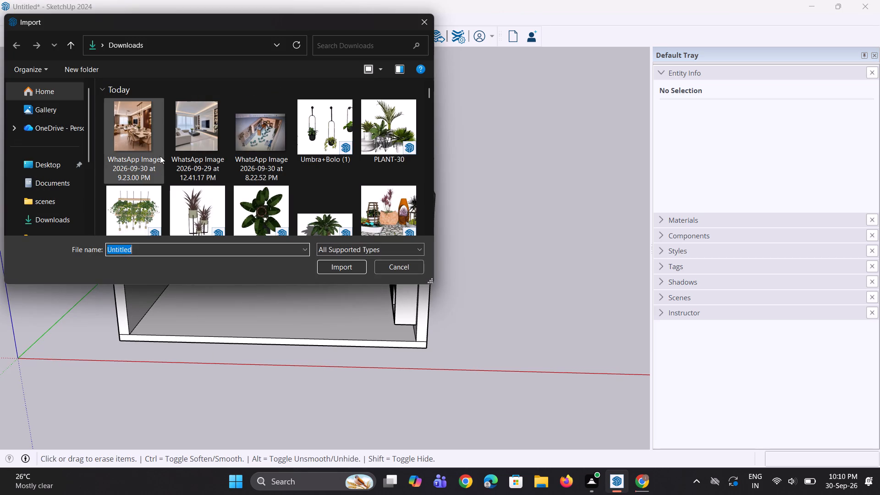
scroll(173, 170, up, 2)
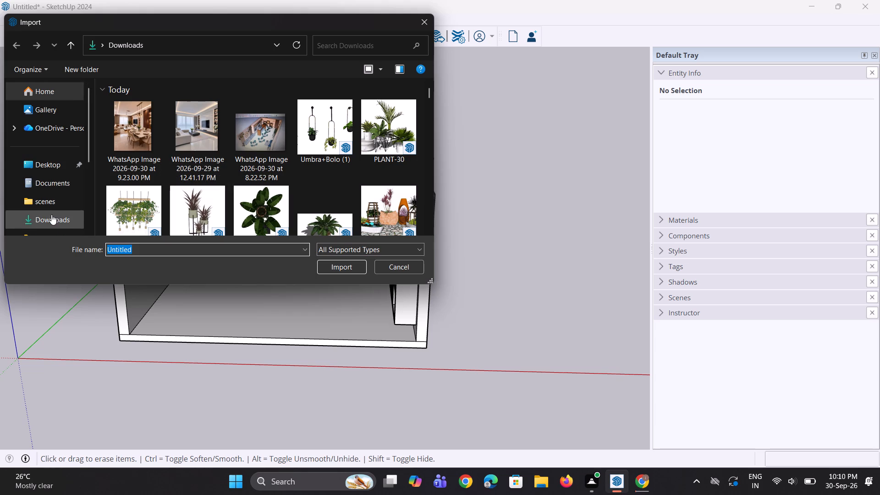
click(51, 214)
scroll(152, 176, up, 2)
scroll(152, 176, down, 5)
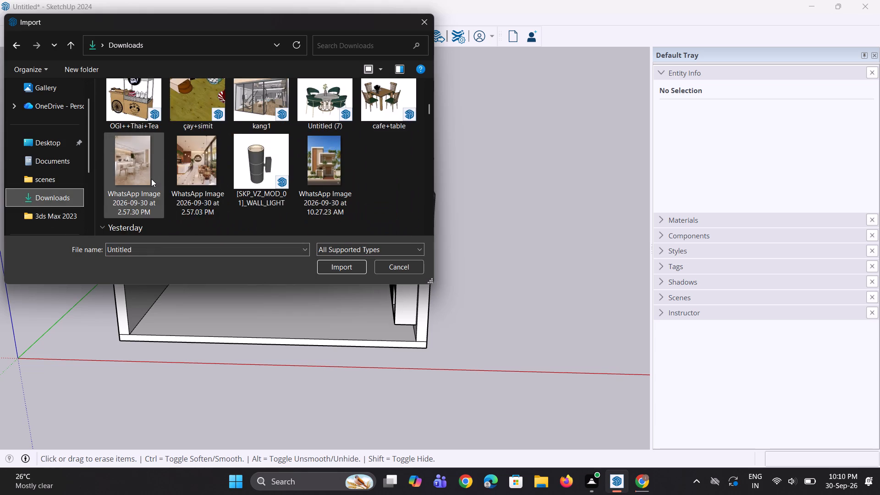
scroll(151, 179, up, 9)
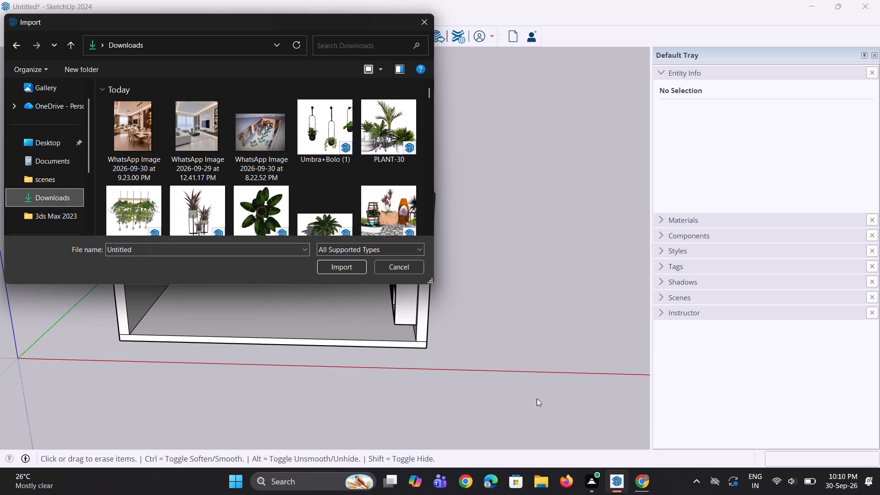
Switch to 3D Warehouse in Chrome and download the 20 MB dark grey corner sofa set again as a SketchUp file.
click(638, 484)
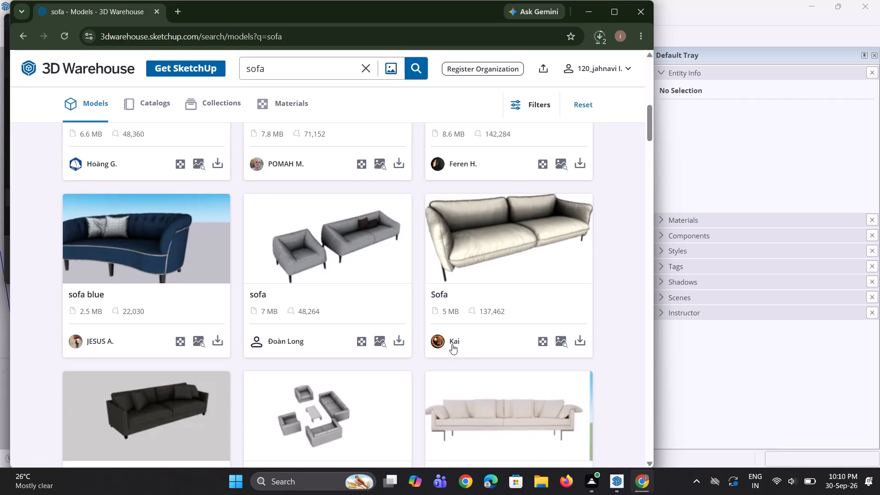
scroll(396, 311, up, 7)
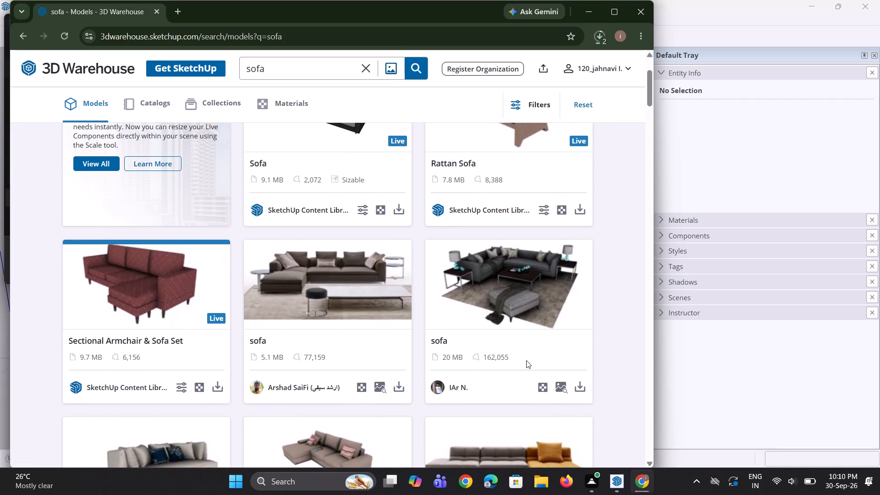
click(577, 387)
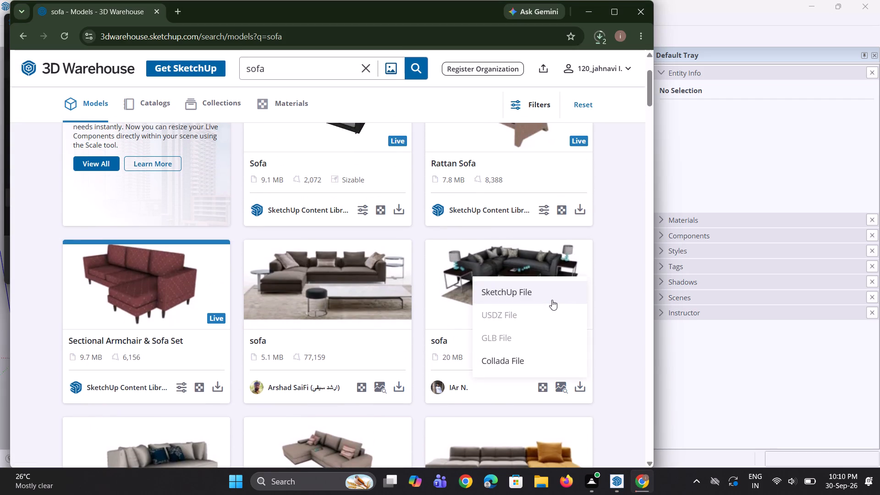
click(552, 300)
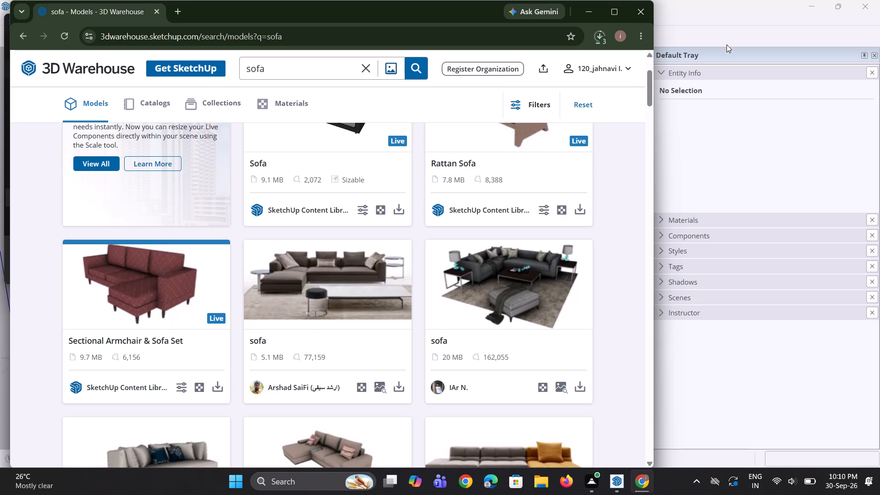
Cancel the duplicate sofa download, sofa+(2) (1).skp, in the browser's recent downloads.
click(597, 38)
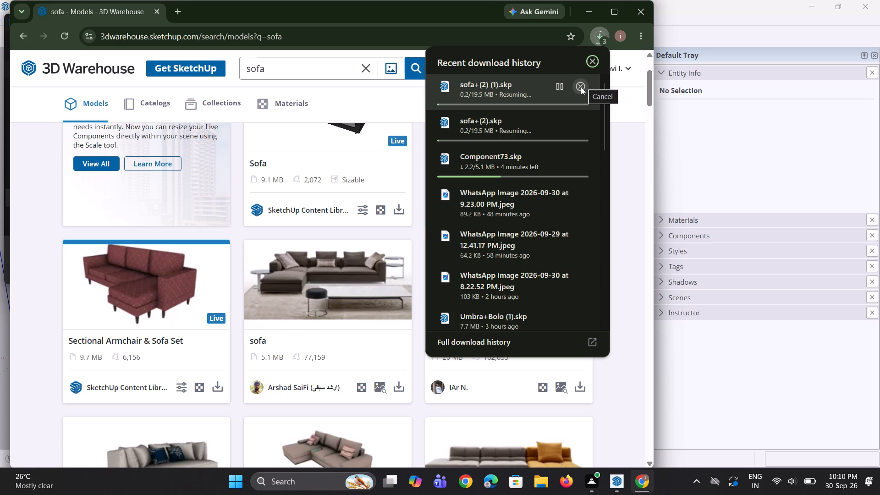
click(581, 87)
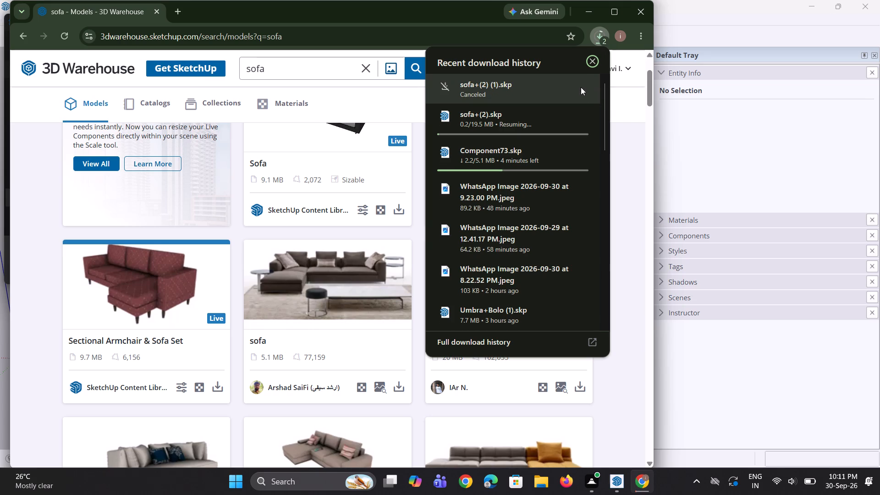
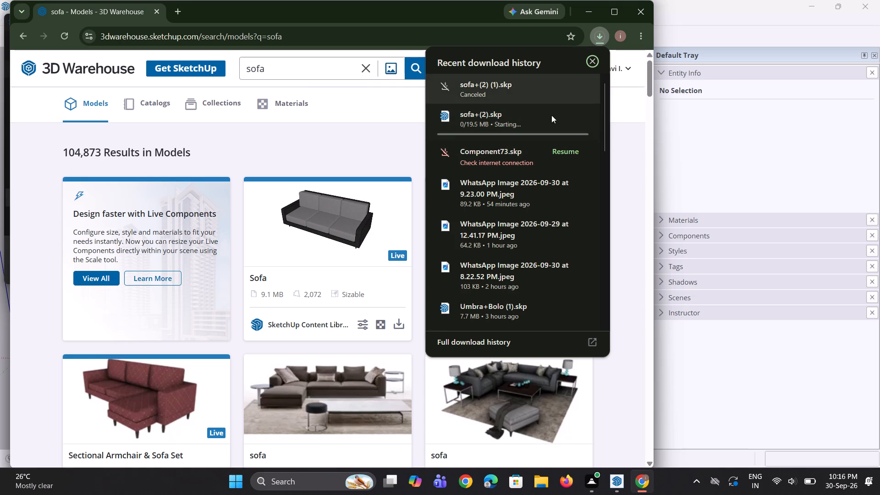
Resume the interrupted Component73.skp download from the recent download history.
click(560, 154)
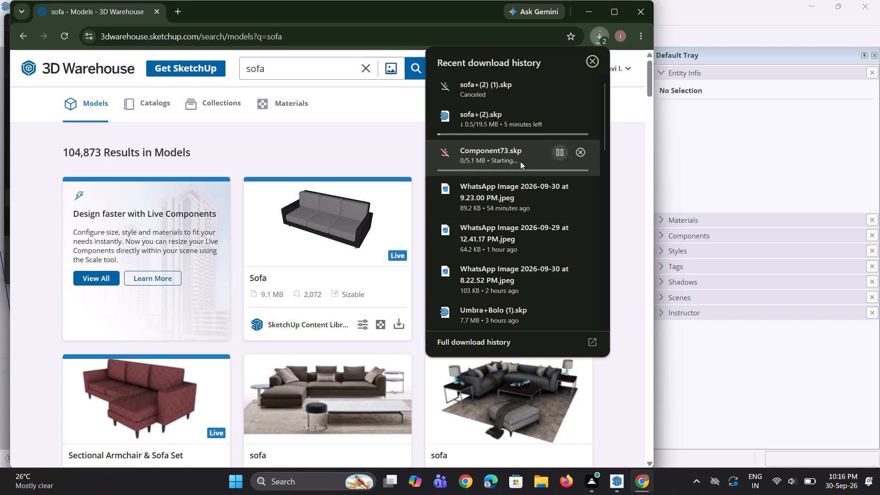
scroll(492, 184, down, 2)
scroll(492, 184, up, 4)
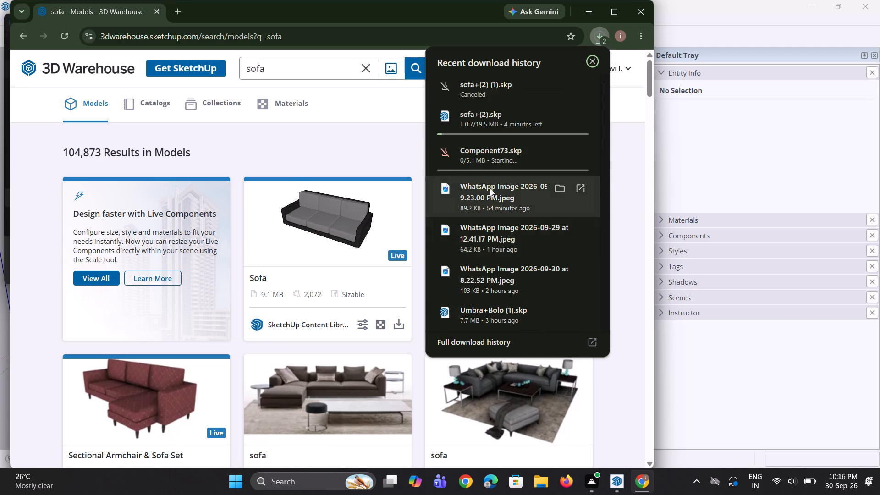
scroll(490, 188, up, 1)
click(599, 33)
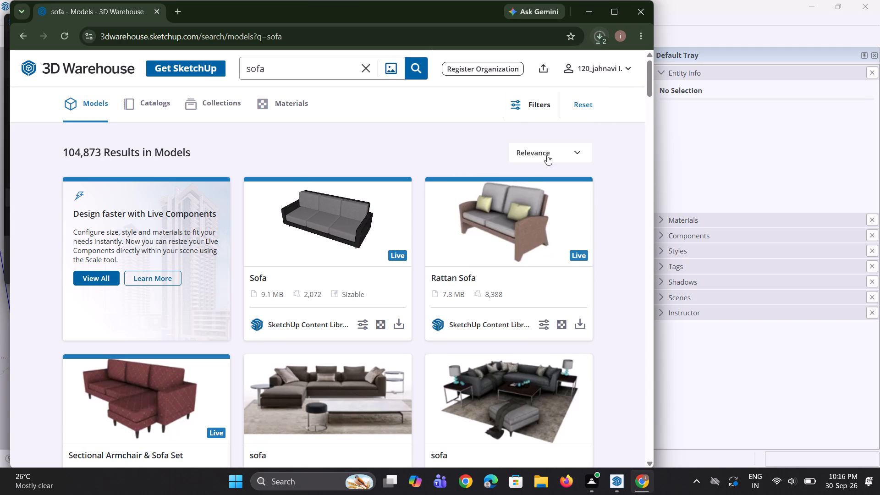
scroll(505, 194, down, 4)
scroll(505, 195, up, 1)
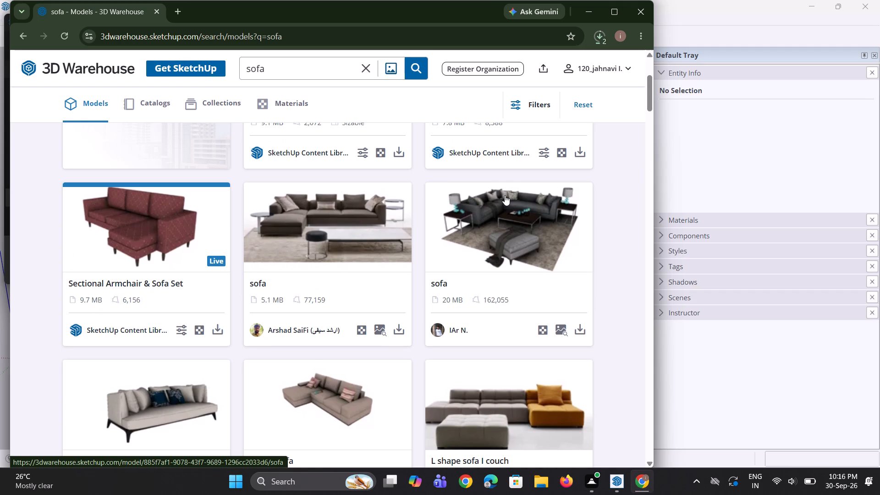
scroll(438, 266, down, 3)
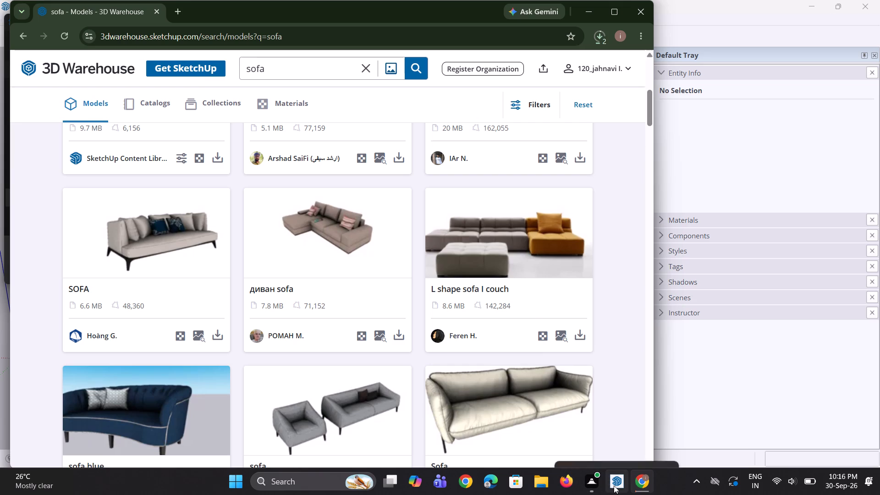
Switch to SketchUp and look through the Downloads folder in the open import dialog for a model to bring in.
click(614, 485)
scroll(363, 317, down, 5)
middle_drag(391, 389, 392, 354)
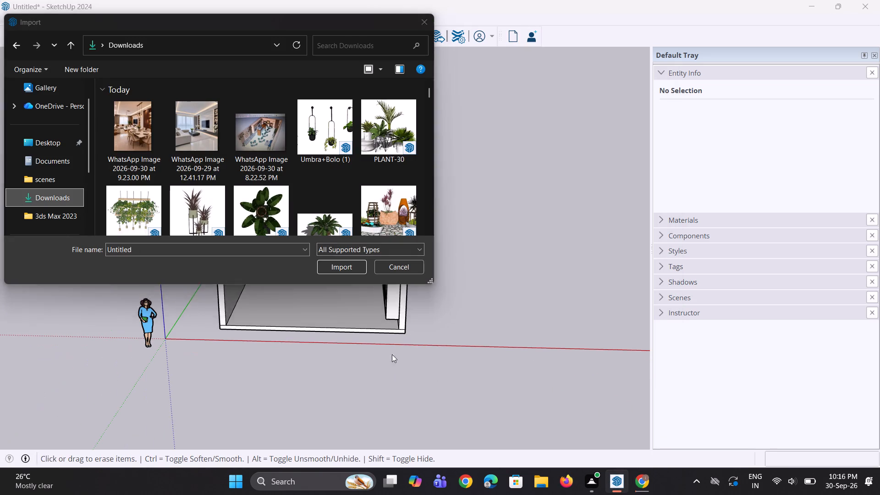
middle_drag(392, 354, 392, 336)
scroll(302, 147, up, 2)
scroll(303, 148, down, 8)
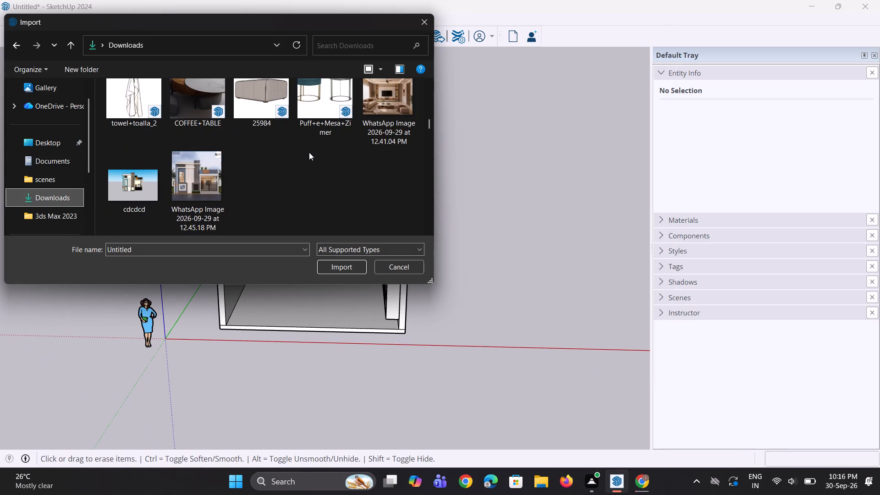
scroll(311, 154, down, 6)
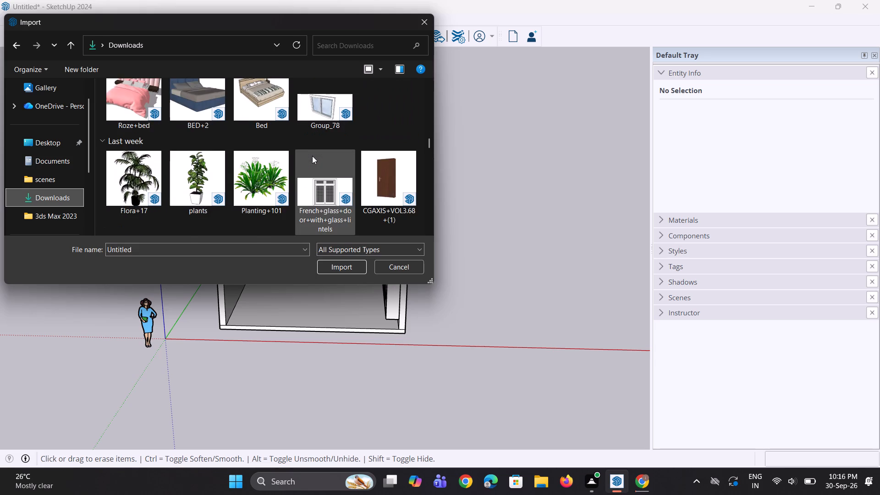
scroll(312, 156, down, 3)
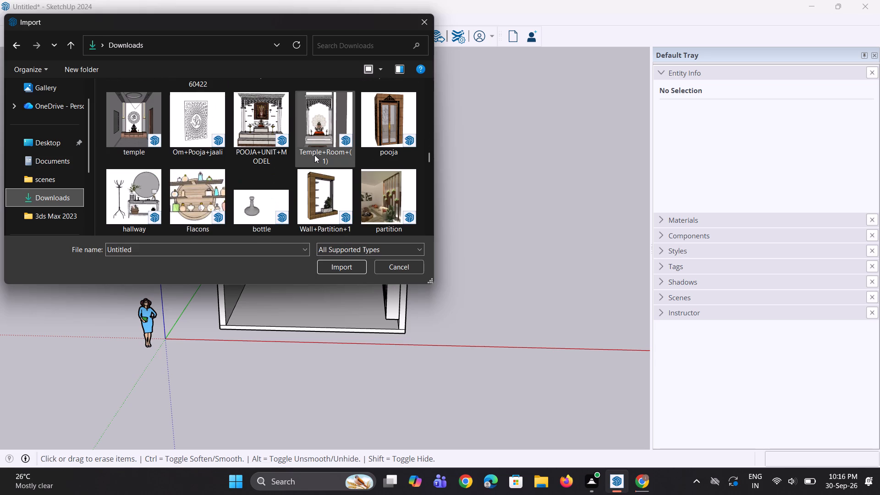
scroll(314, 156, down, 1)
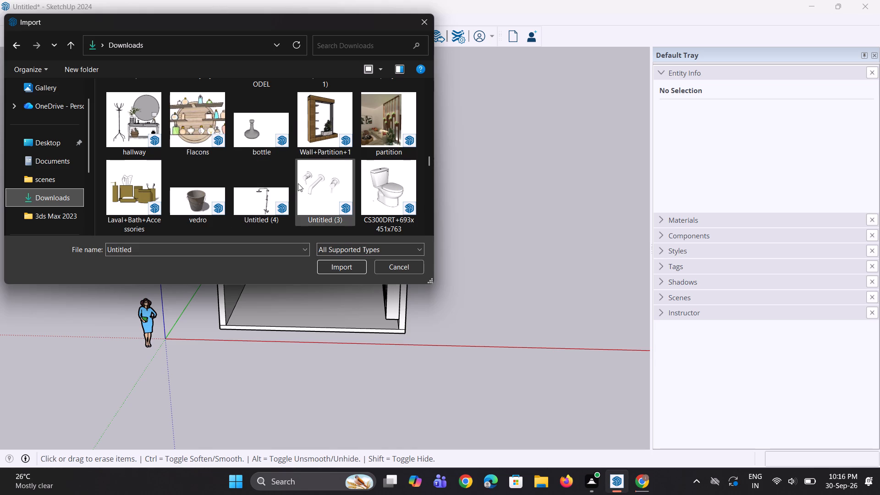
scroll(298, 183, down, 2)
middle_drag(300, 184, 306, 180)
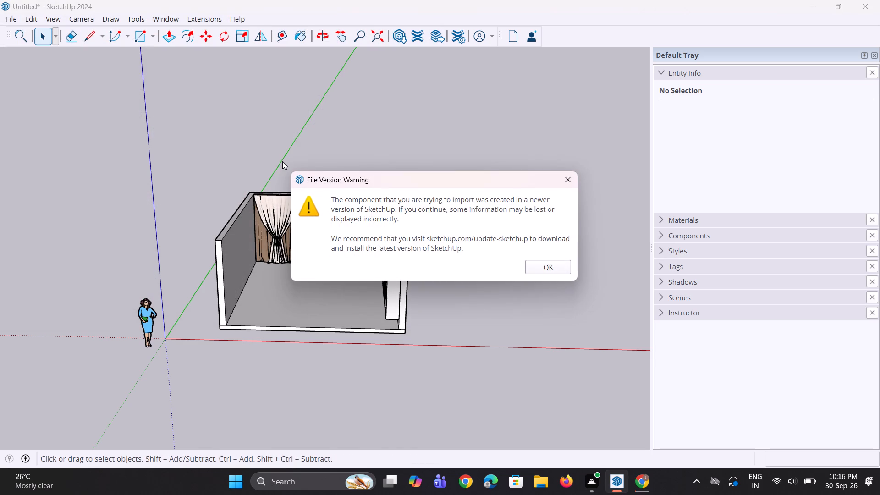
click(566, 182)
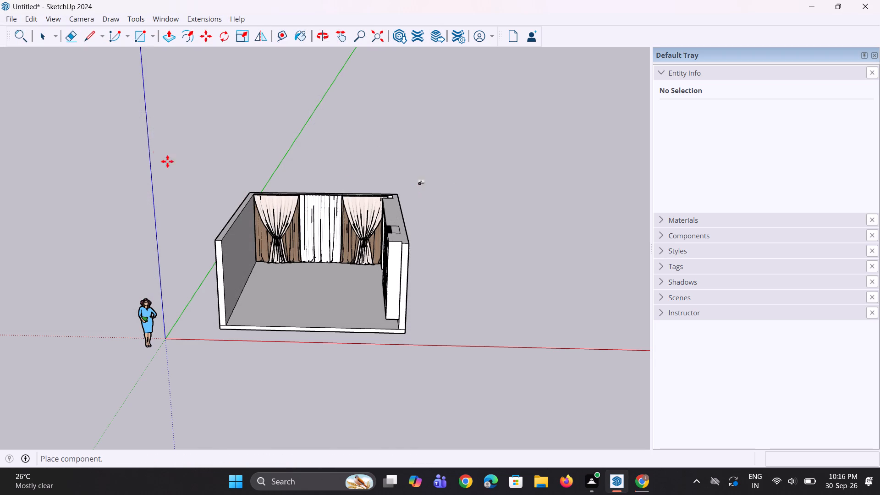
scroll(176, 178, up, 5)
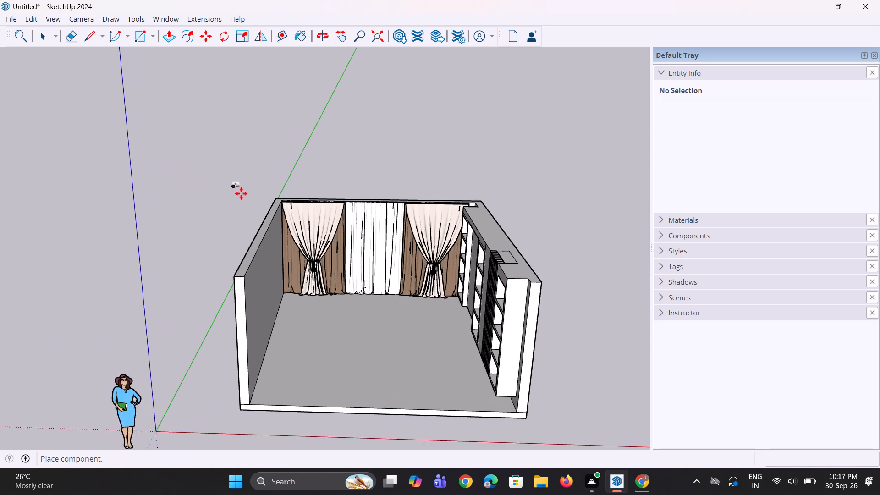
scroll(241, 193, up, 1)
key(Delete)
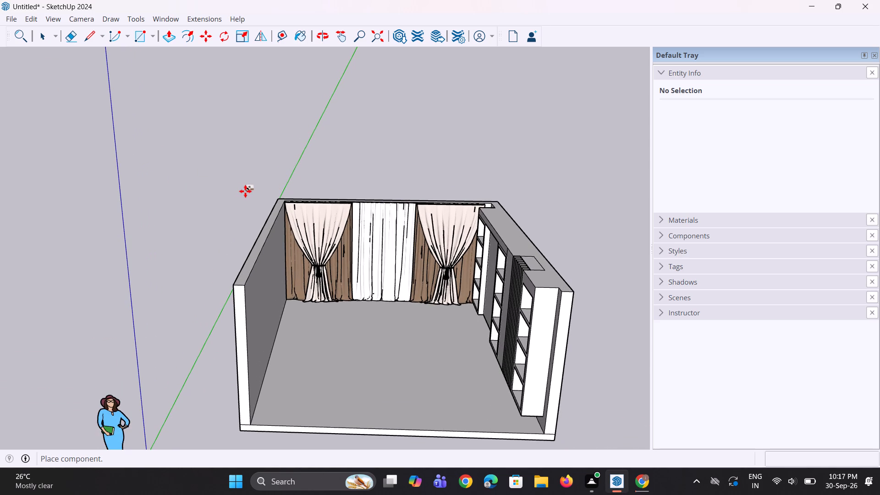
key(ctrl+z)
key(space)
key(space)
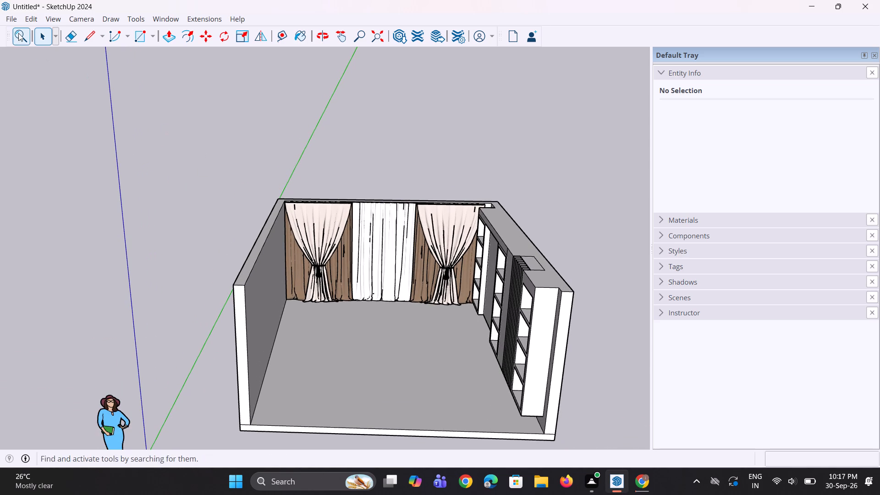
Start a new import and look through the Downloads folder for a model to place in the room.
click(14, 23)
click(77, 179)
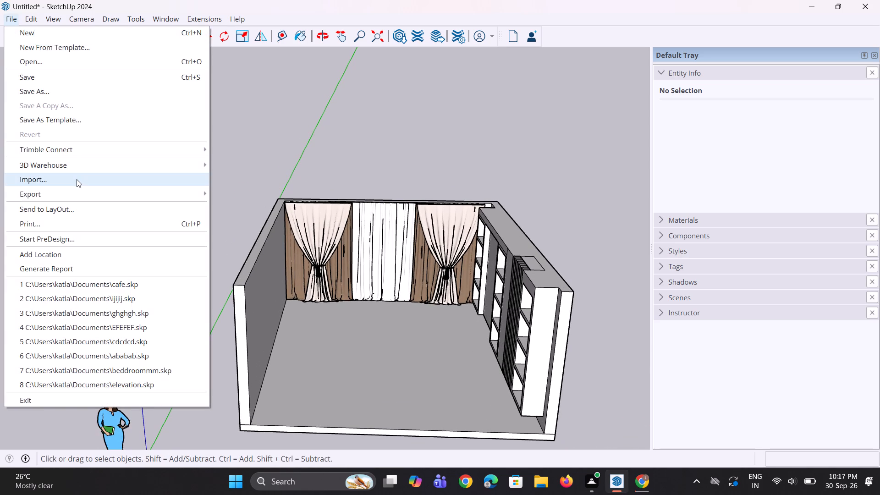
scroll(233, 165, down, 2)
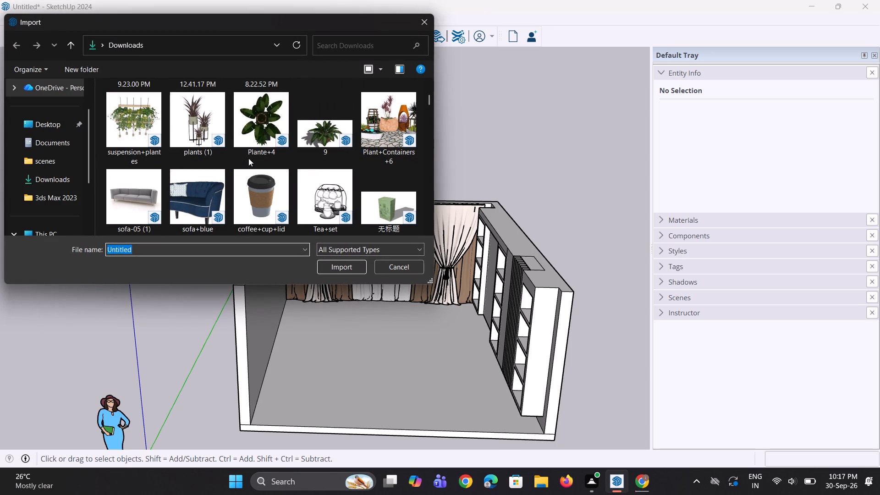
scroll(321, 169, down, 4)
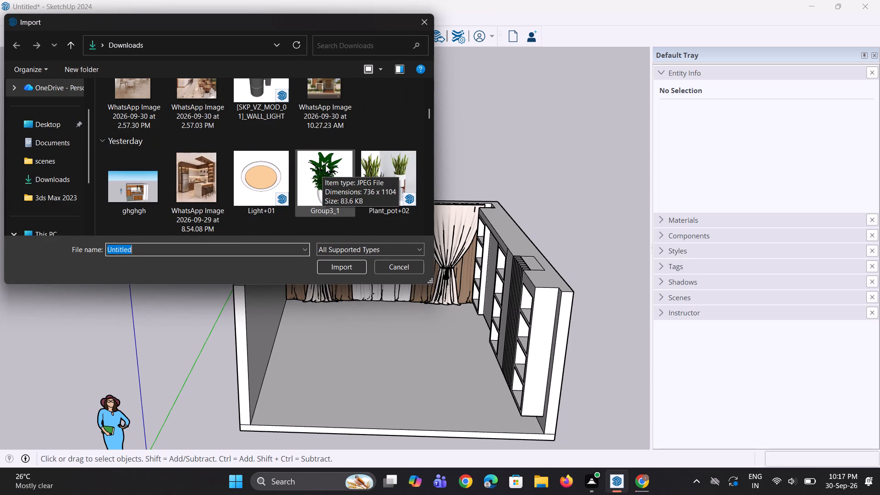
scroll(325, 165, down, 3)
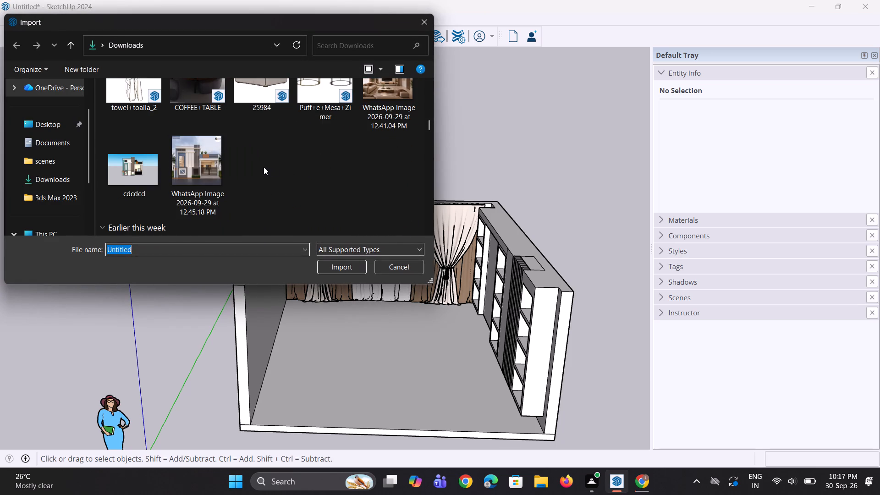
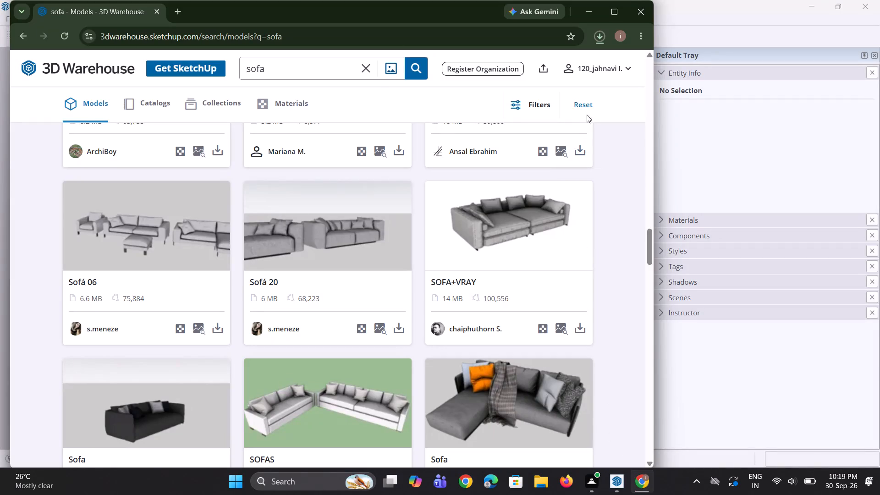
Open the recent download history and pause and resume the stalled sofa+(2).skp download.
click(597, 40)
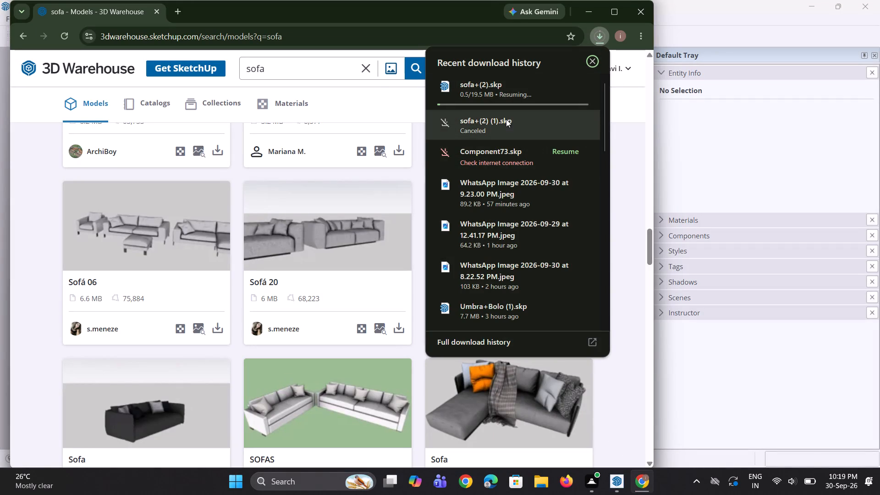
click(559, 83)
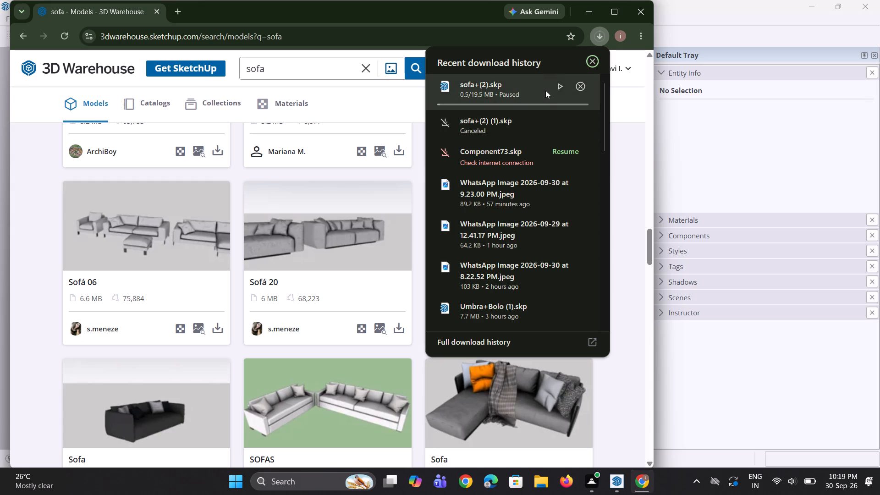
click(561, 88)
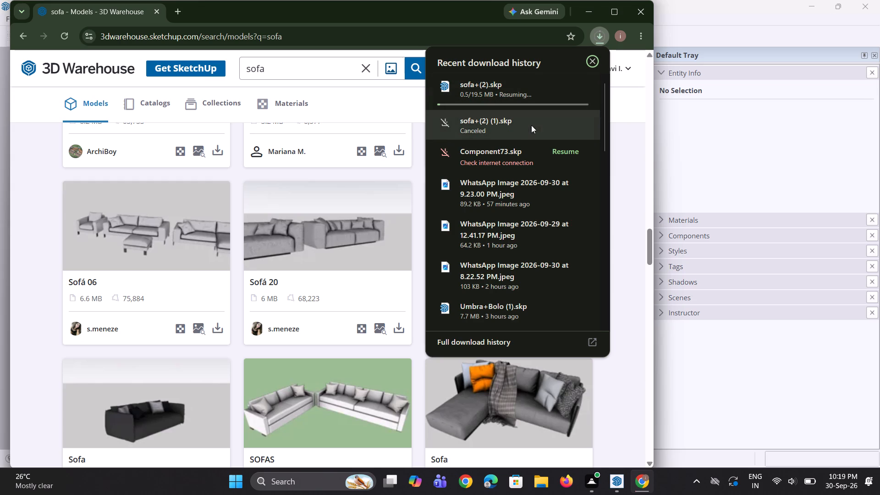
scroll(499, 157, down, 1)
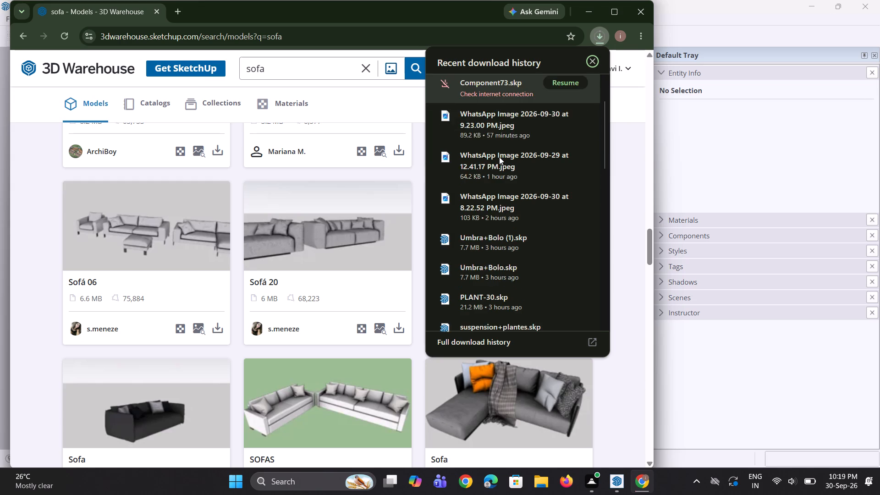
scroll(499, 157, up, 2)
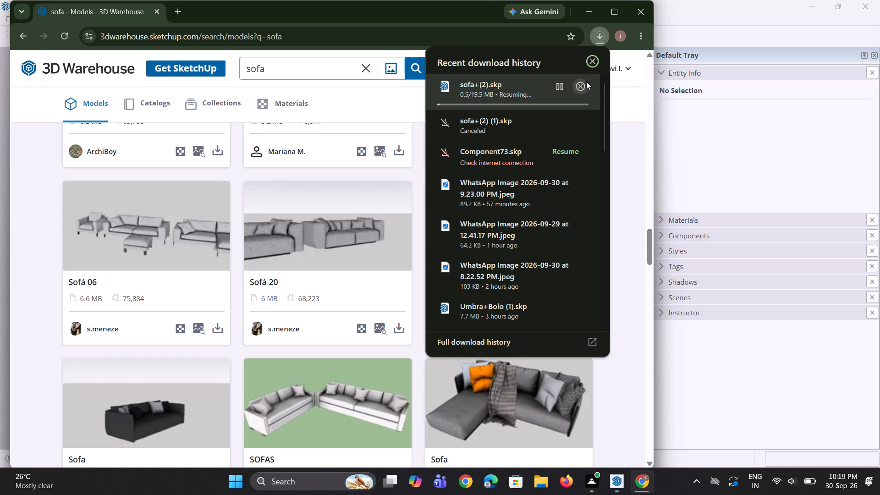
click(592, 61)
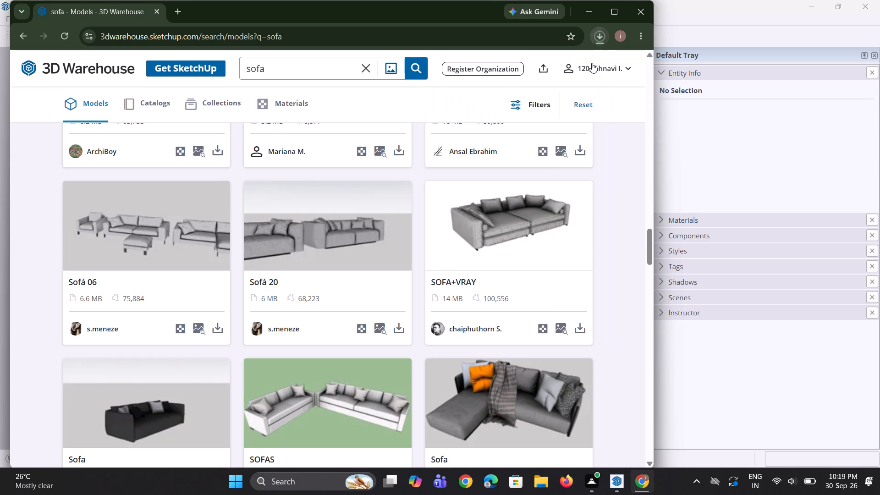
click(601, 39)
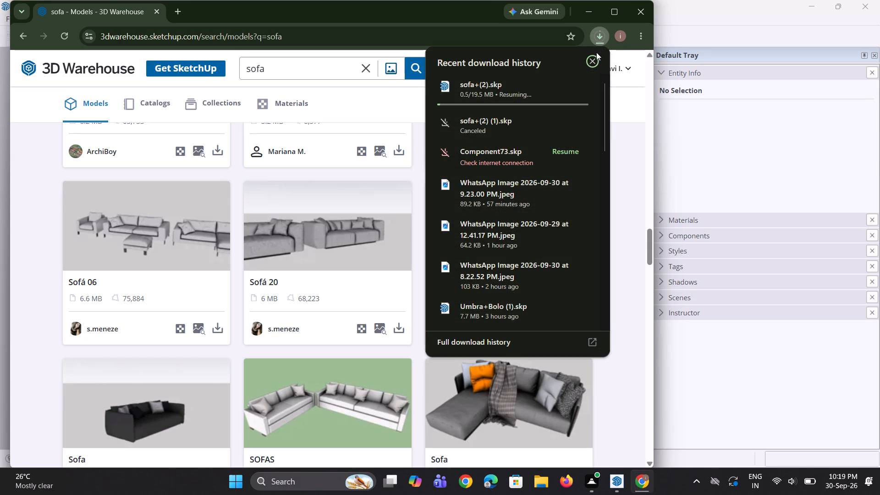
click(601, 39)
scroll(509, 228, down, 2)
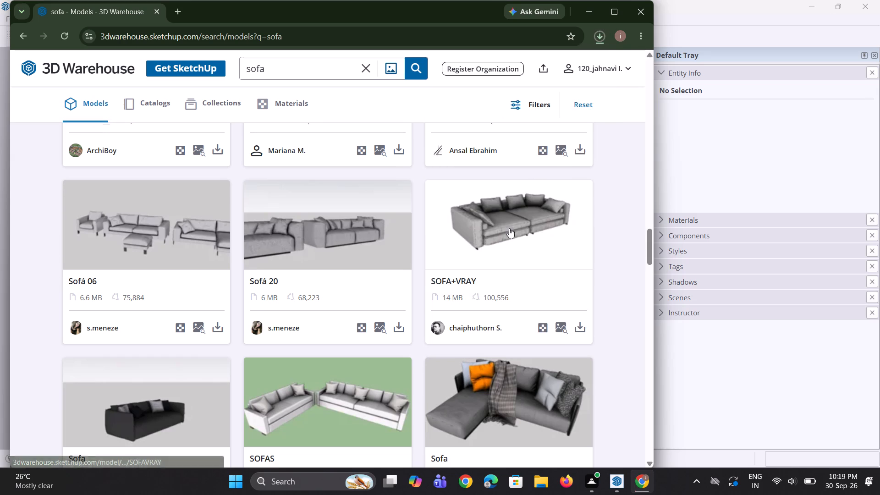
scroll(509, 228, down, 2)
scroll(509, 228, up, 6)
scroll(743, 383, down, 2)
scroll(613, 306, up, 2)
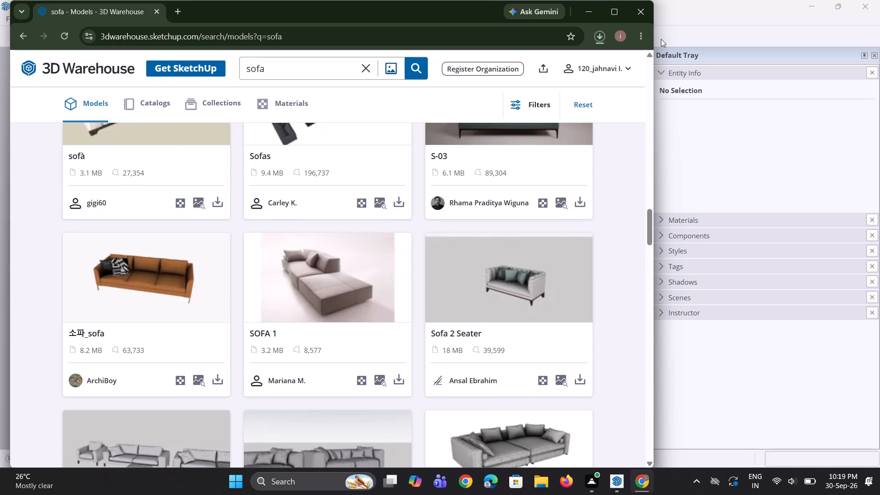
Switch to SketchUp and examine the room shell, curtains and wall shelving from several angles.
click(613, 485)
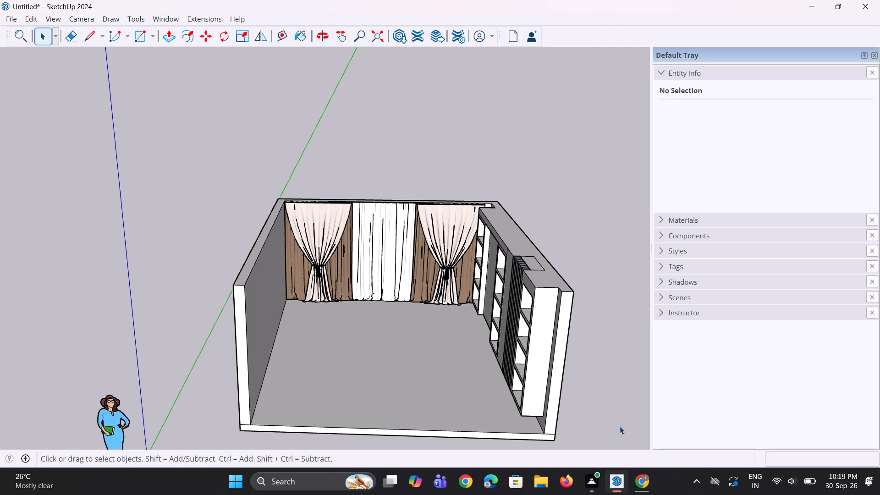
scroll(499, 356, down, 2)
middle_drag(511, 351, 564, 350)
scroll(462, 339, up, 7)
middle_drag(457, 338, 407, 342)
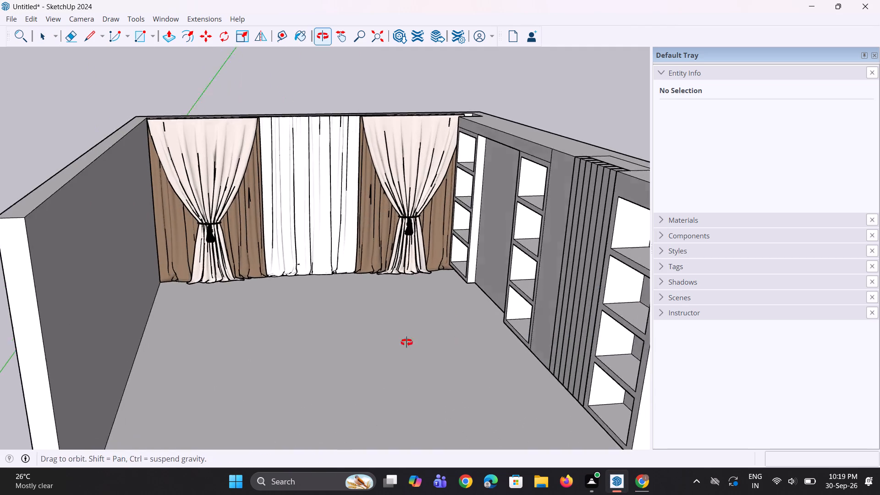
middle_drag(407, 342, 374, 345)
scroll(374, 345, up, 1)
scroll(378, 337, down, 10)
middle_drag(386, 324, 447, 337)
scroll(405, 324, up, 6)
middle_drag(411, 327, 506, 320)
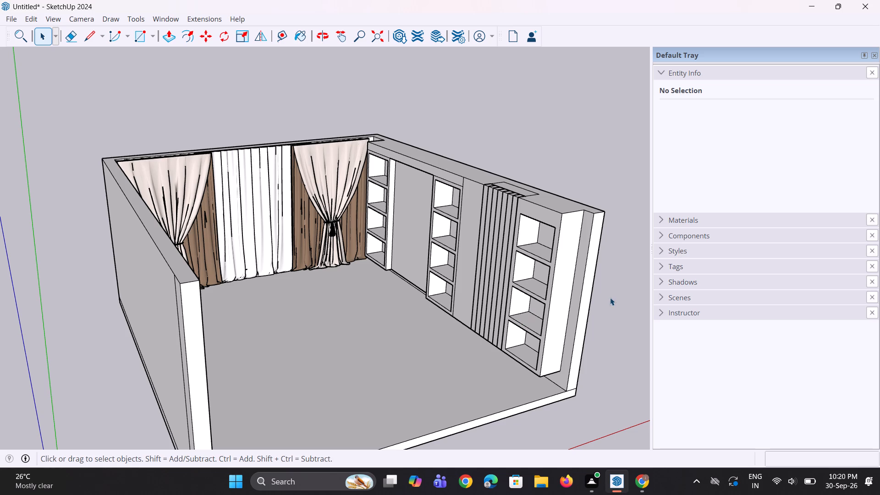
scroll(466, 312, down, 7)
middle_drag(470, 309, 399, 332)
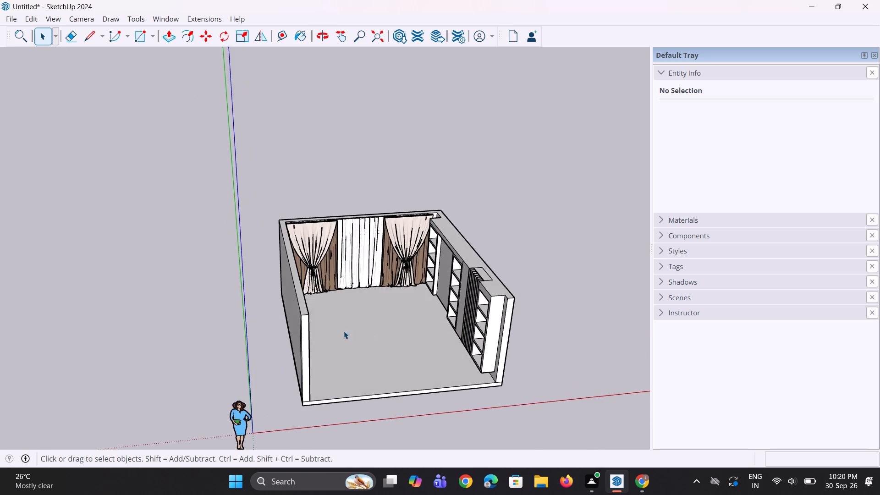
scroll(343, 331, up, 3)
middle_drag(343, 331, 243, 330)
middle_drag(283, 304, 330, 294)
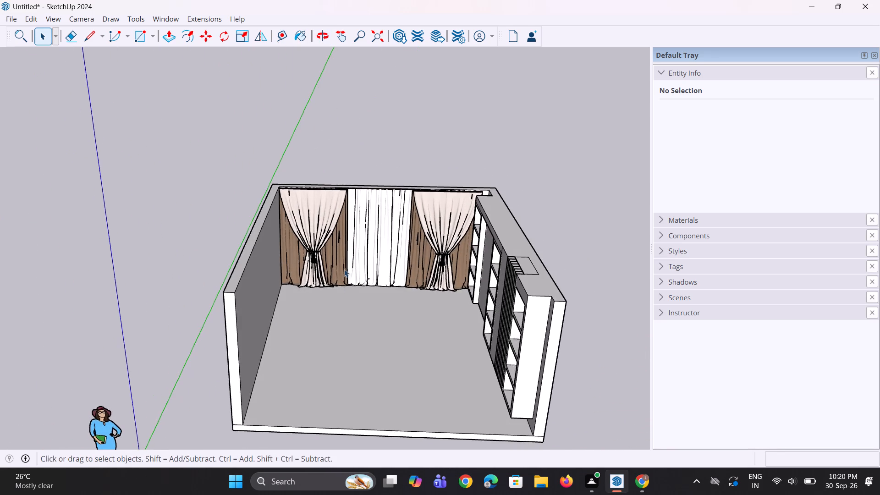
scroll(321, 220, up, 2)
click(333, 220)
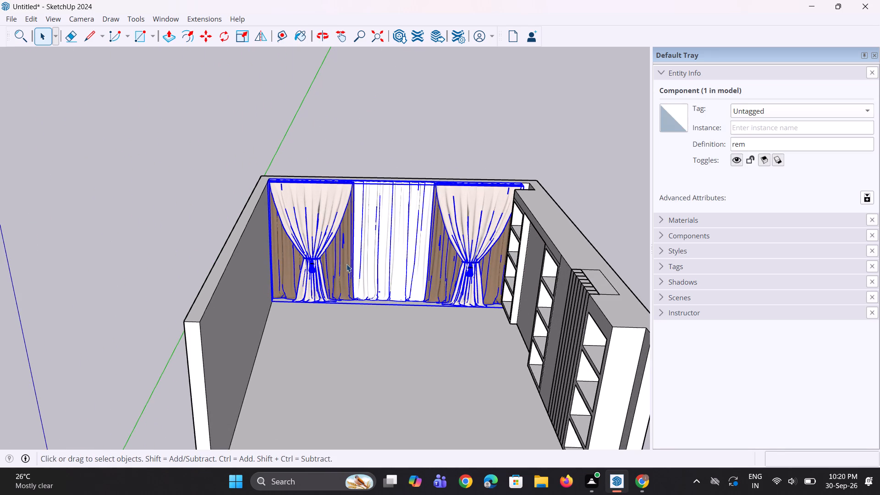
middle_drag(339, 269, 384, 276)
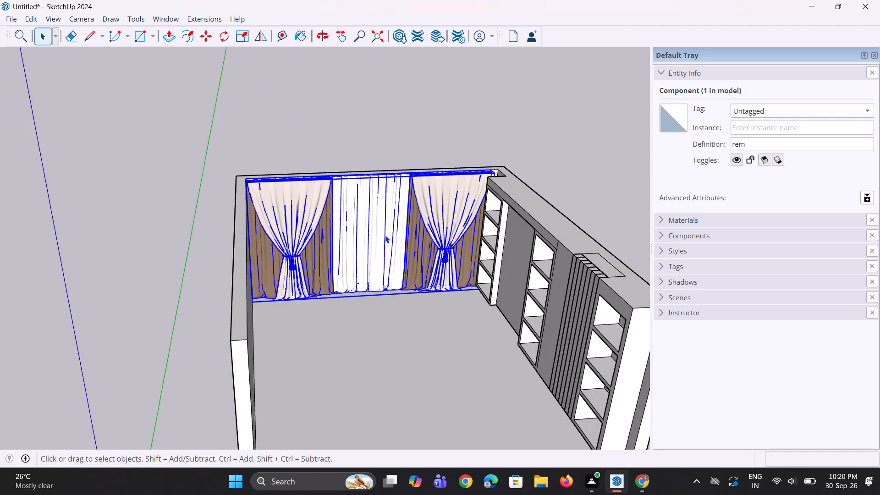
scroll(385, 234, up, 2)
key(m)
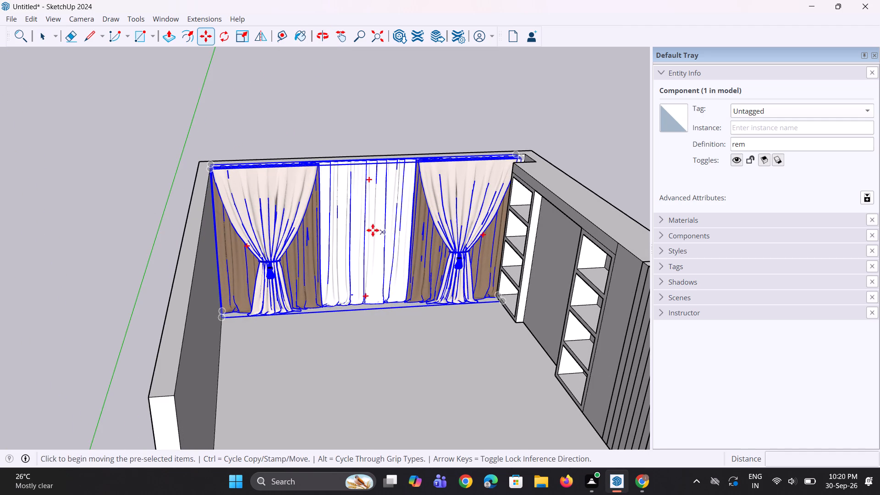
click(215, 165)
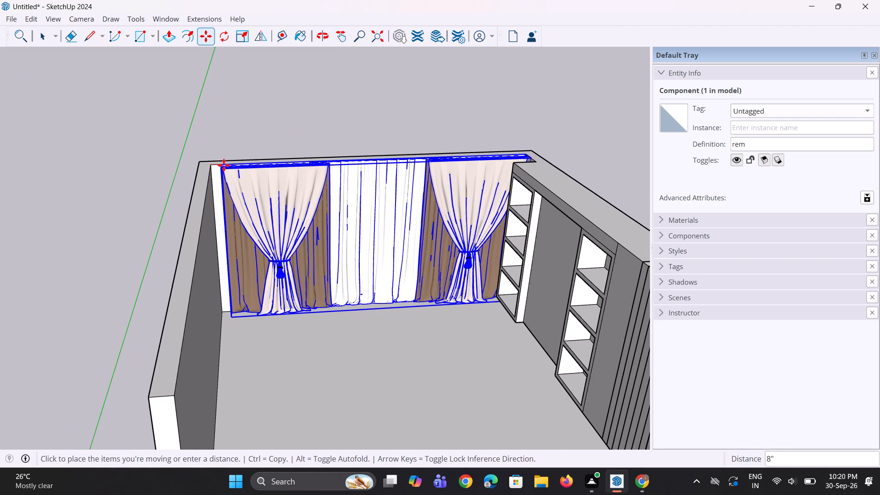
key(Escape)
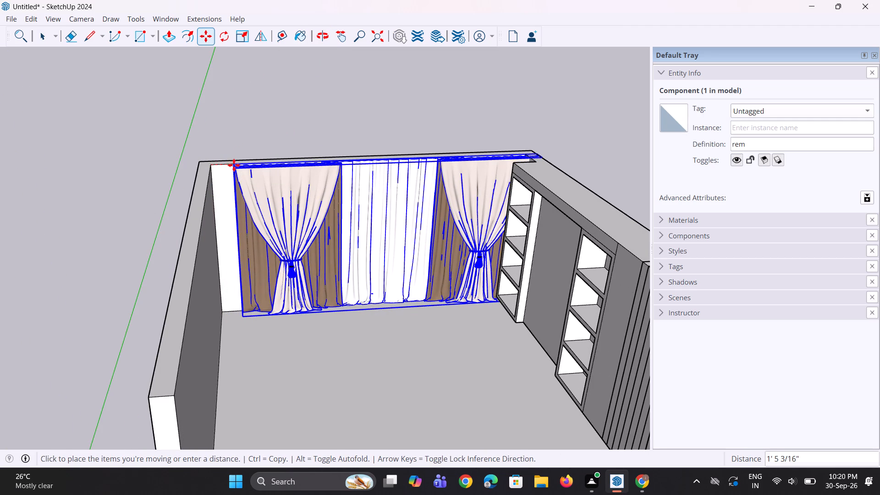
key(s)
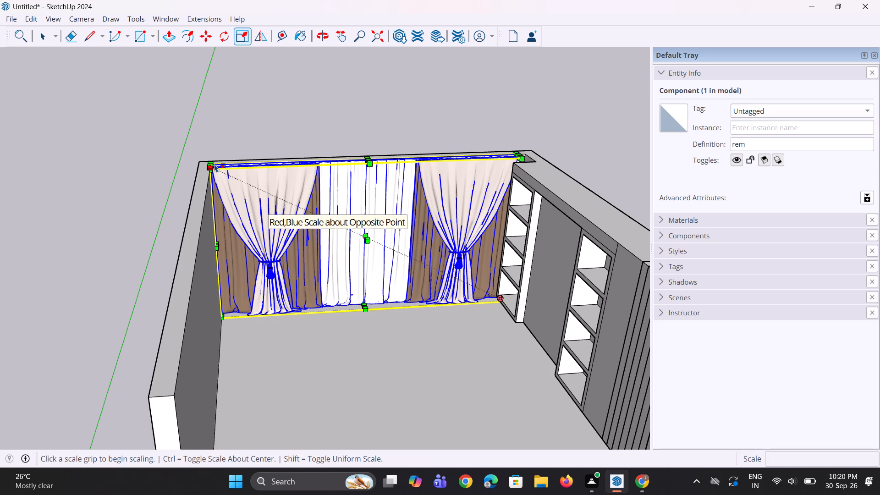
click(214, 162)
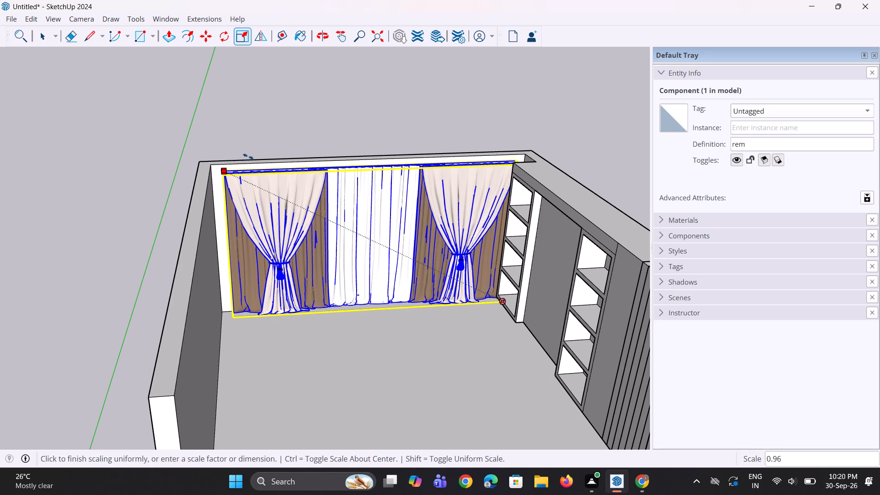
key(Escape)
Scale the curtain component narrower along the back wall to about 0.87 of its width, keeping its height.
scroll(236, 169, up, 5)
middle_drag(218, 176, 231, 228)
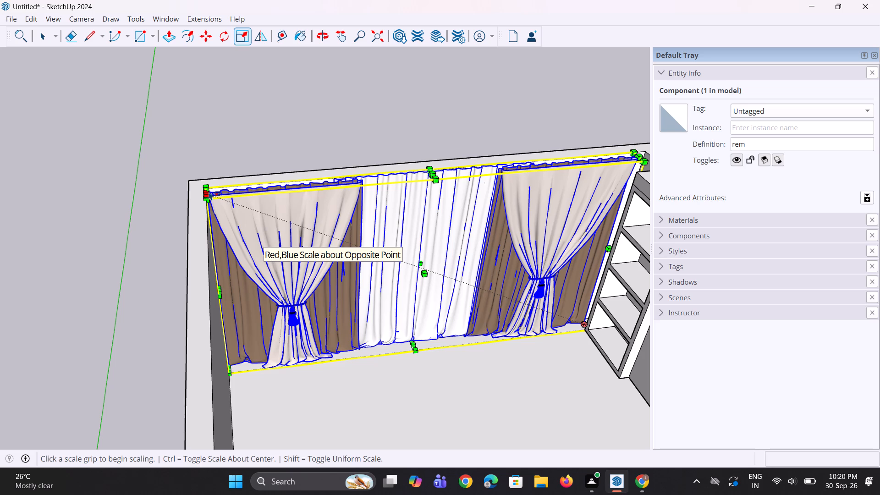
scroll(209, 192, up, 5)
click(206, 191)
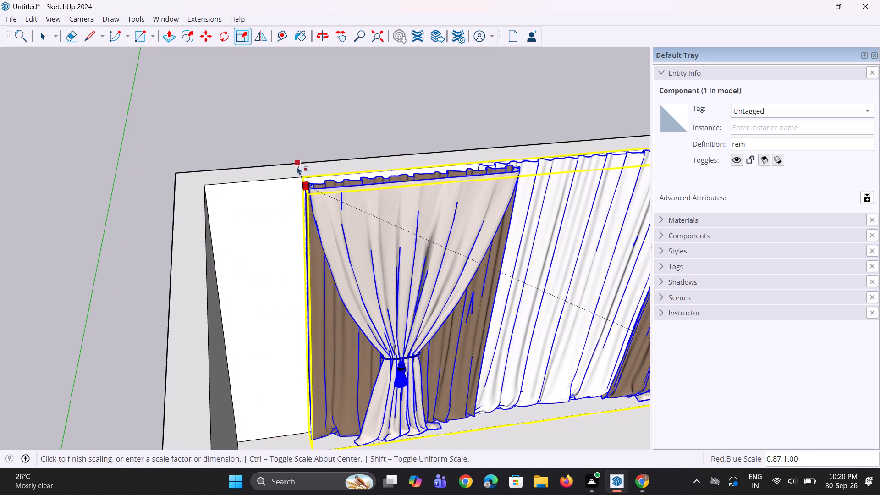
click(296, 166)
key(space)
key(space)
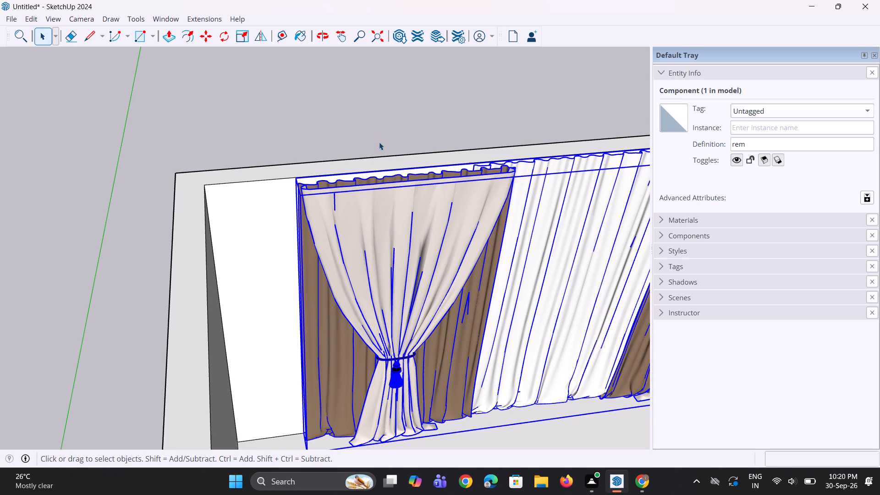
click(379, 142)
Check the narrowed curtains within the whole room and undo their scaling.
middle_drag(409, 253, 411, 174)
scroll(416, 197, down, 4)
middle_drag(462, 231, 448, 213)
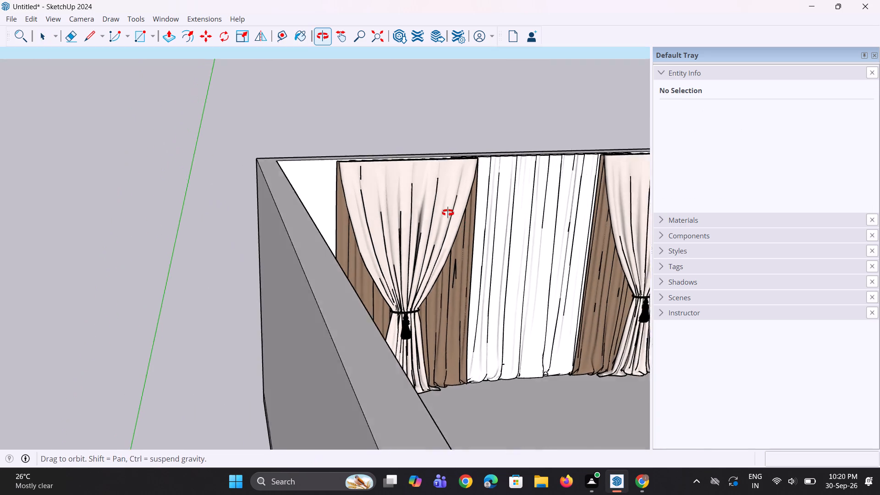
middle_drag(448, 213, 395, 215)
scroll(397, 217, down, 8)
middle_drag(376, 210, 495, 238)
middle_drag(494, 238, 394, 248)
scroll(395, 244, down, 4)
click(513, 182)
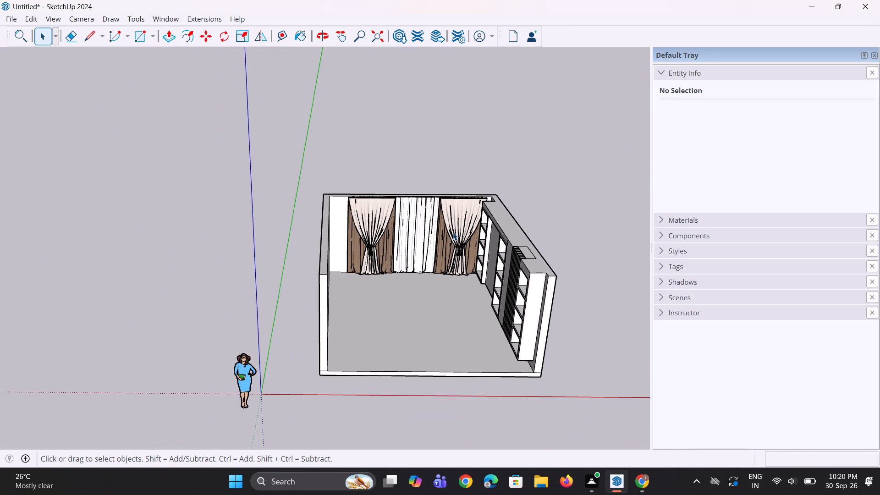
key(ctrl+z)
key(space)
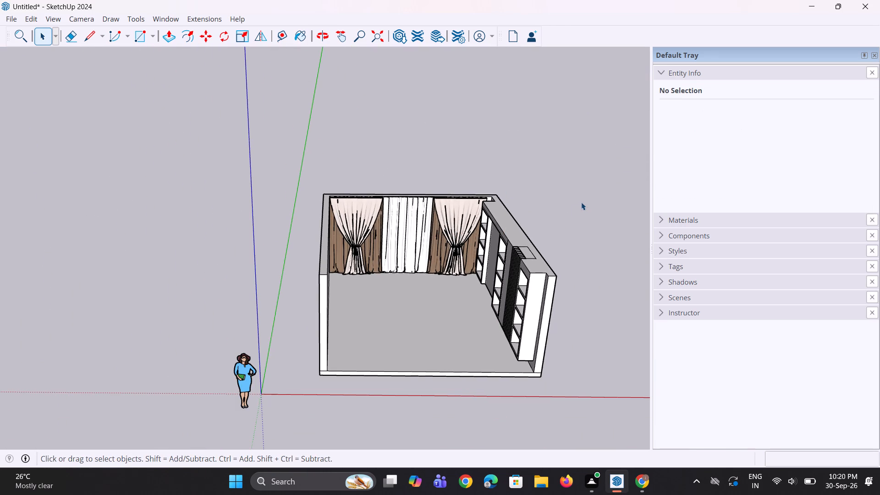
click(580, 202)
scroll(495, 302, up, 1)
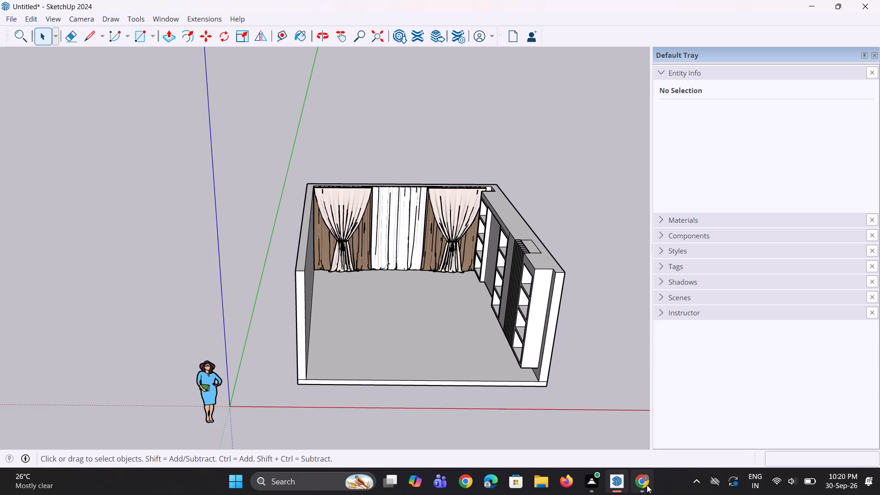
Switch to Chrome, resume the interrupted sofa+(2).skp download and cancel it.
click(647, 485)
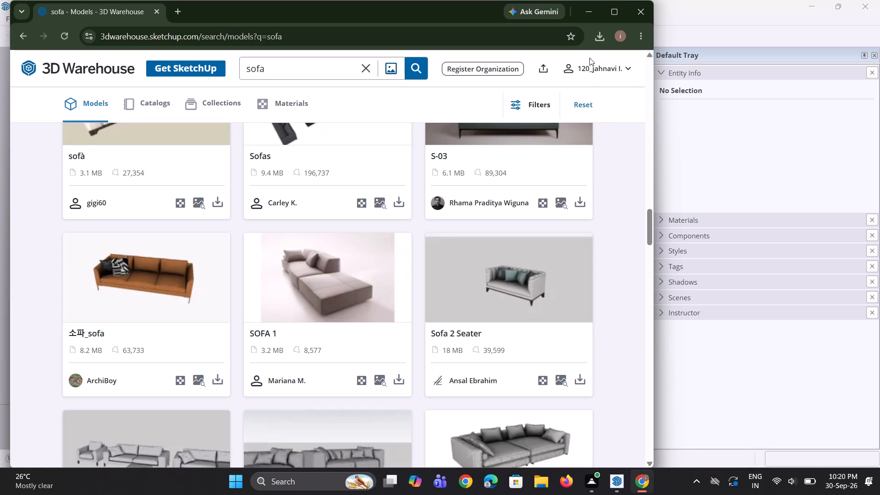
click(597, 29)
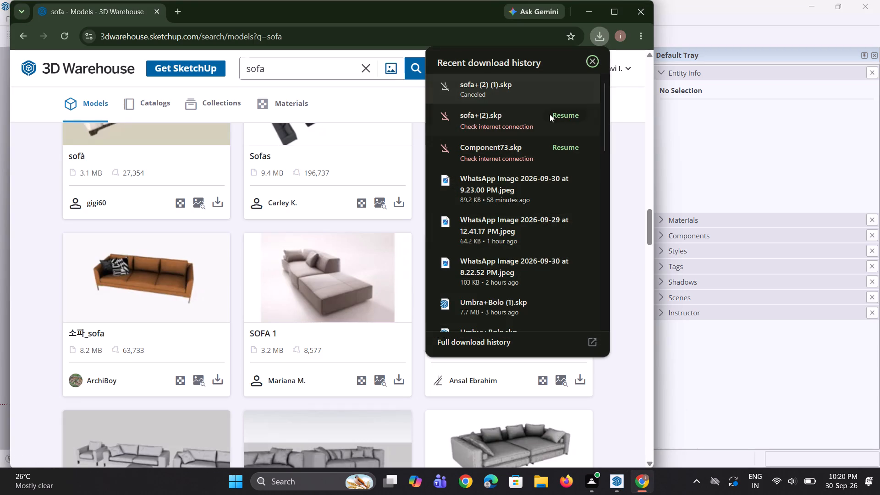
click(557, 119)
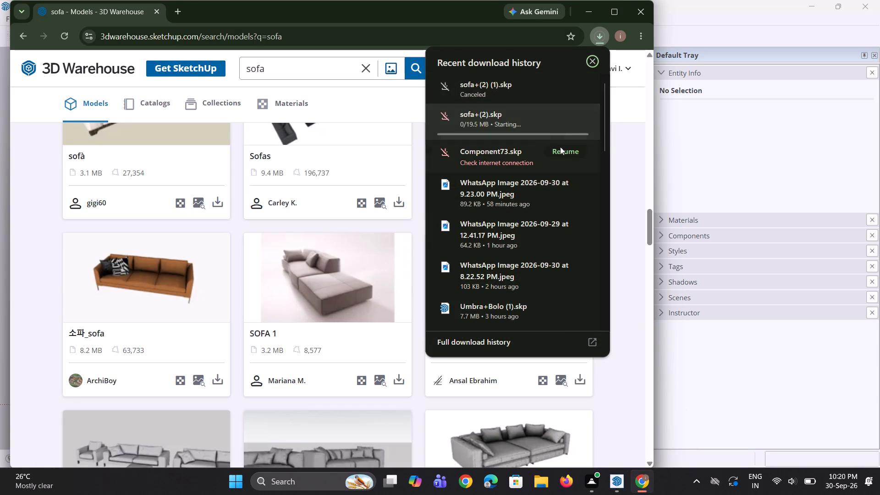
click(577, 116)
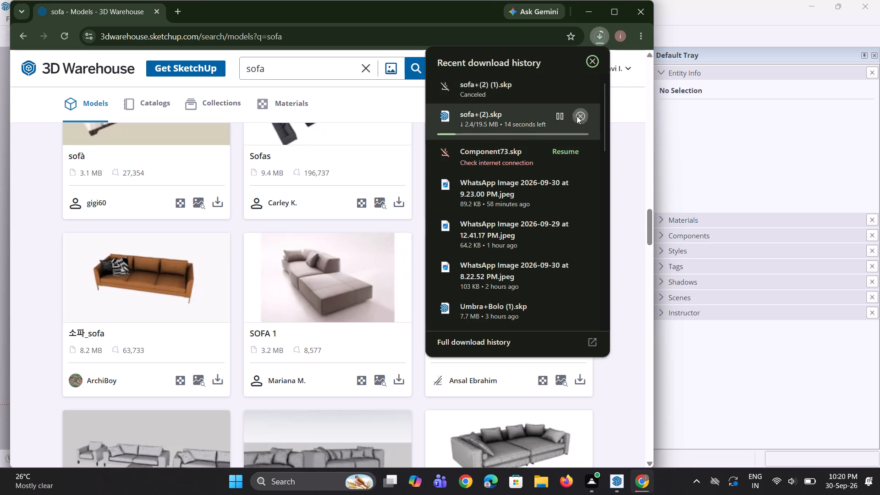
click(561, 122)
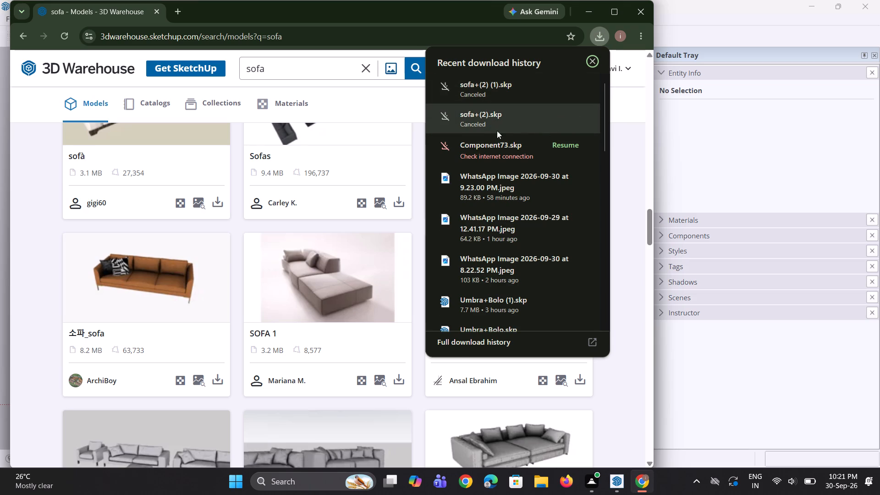
Download the grey corner sofa set with rug, ottoman and side tables by IAr N. as a SketchUp file.
scroll(328, 276, up, 17)
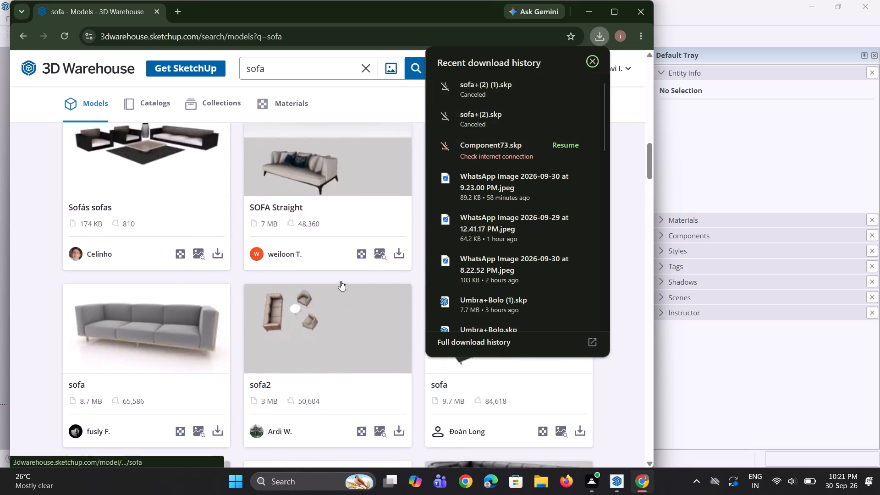
scroll(341, 281, up, 18)
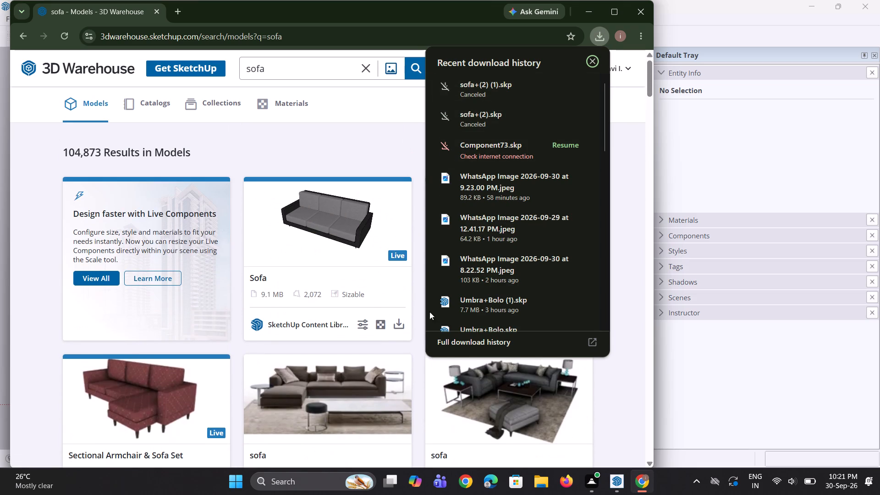
scroll(544, 388, down, 1)
click(578, 440)
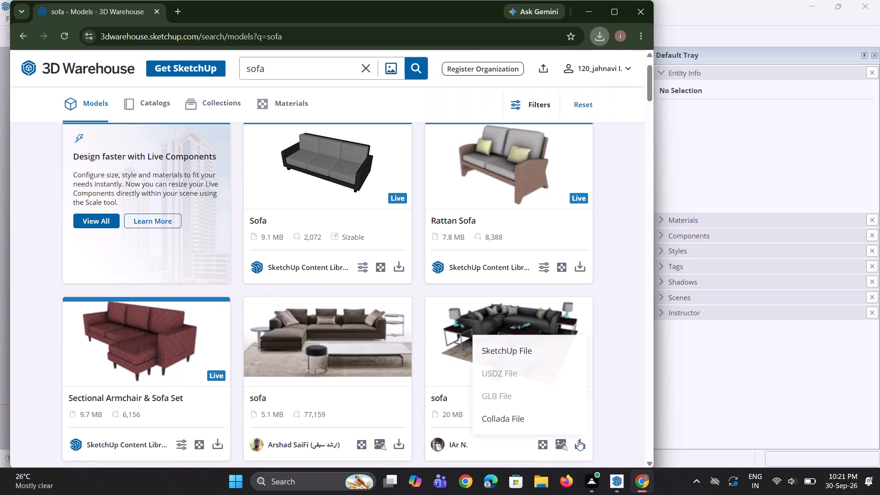
click(547, 356)
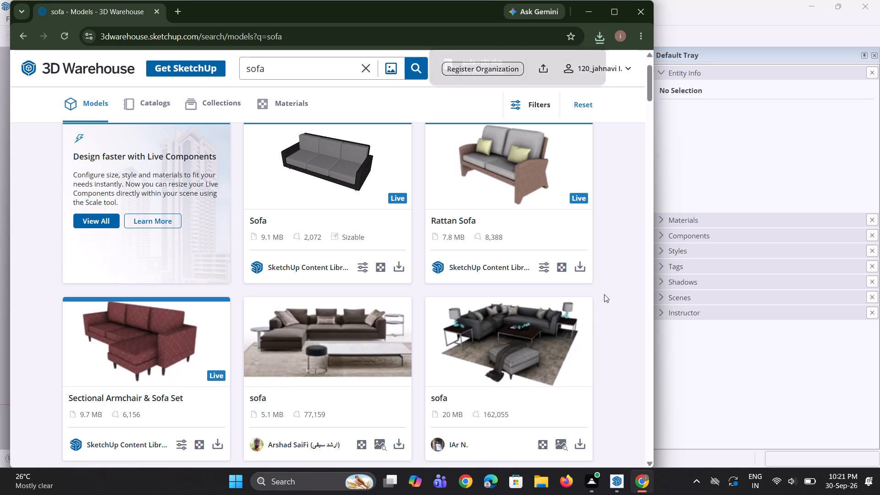
scroll(567, 243, down, 2)
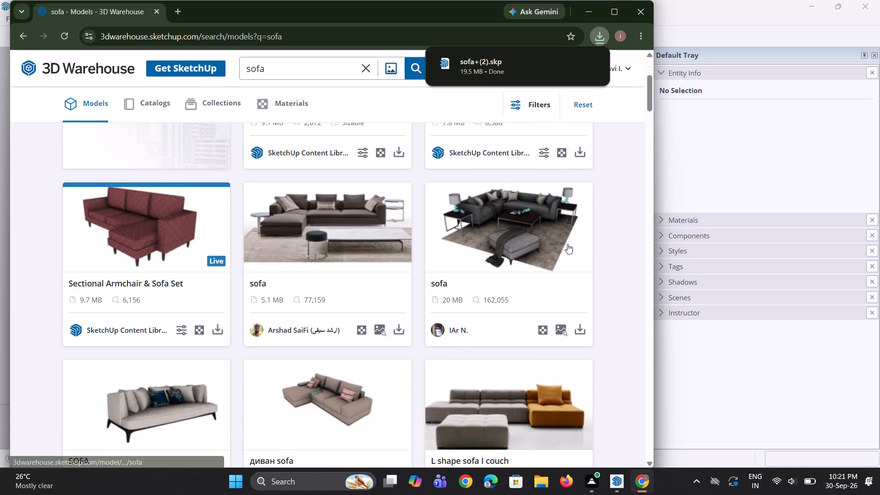
scroll(567, 244, down, 2)
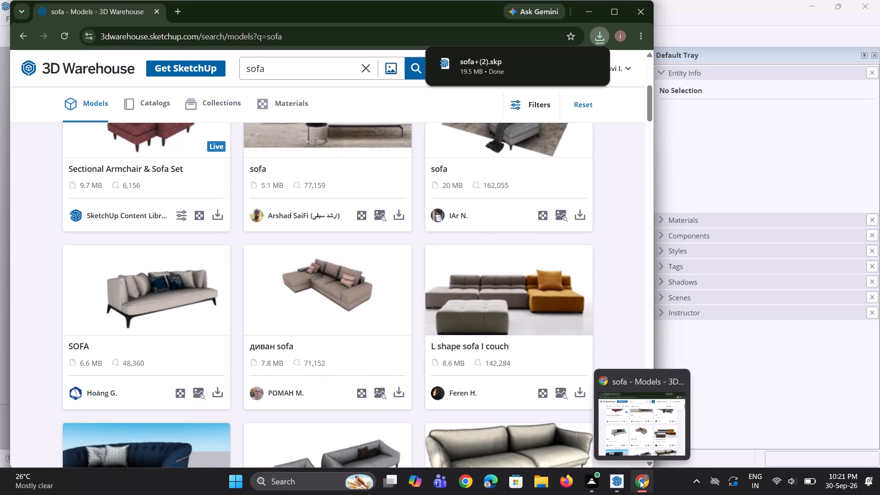
Switch to SketchUp, import sofa+(2) from Downloads and place it outside the room, beside the shelving wall.
click(622, 482)
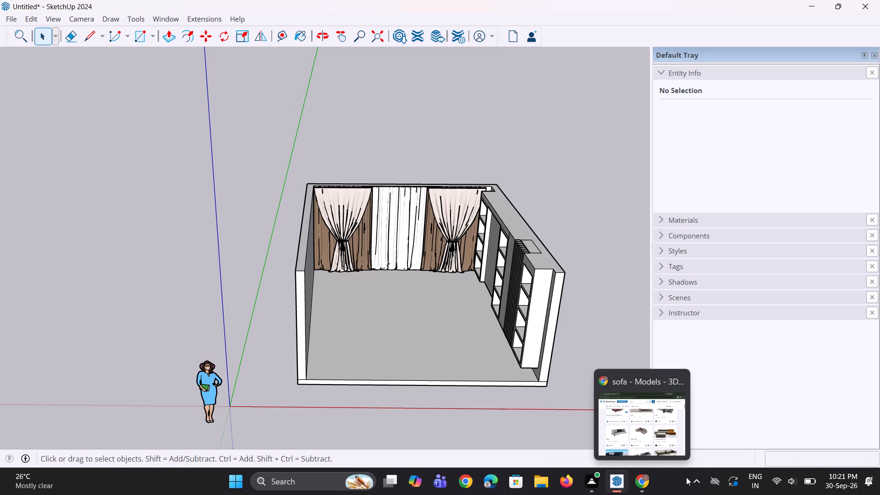
scroll(484, 238, up, 1)
middle_drag(484, 240, 476, 238)
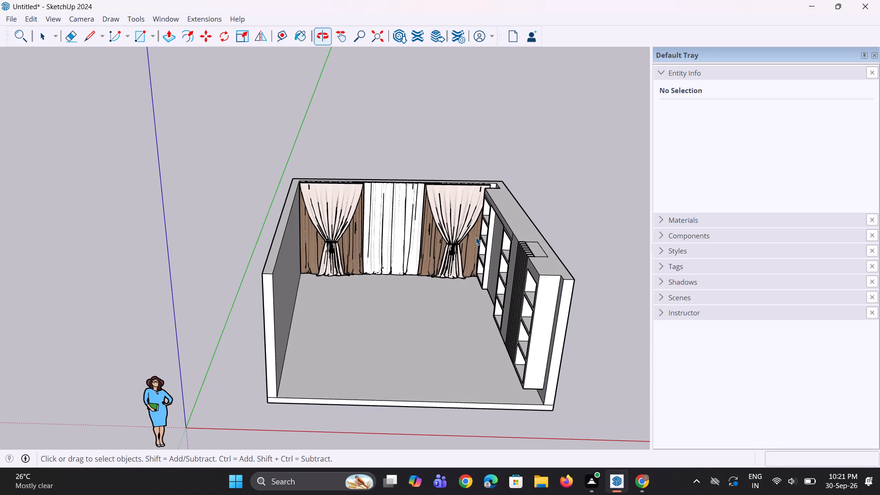
click(14, 18)
click(71, 180)
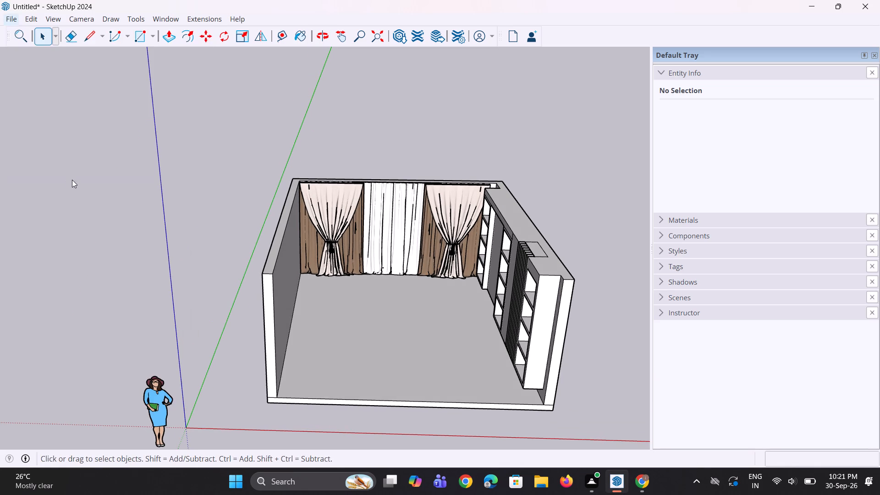
click(132, 143)
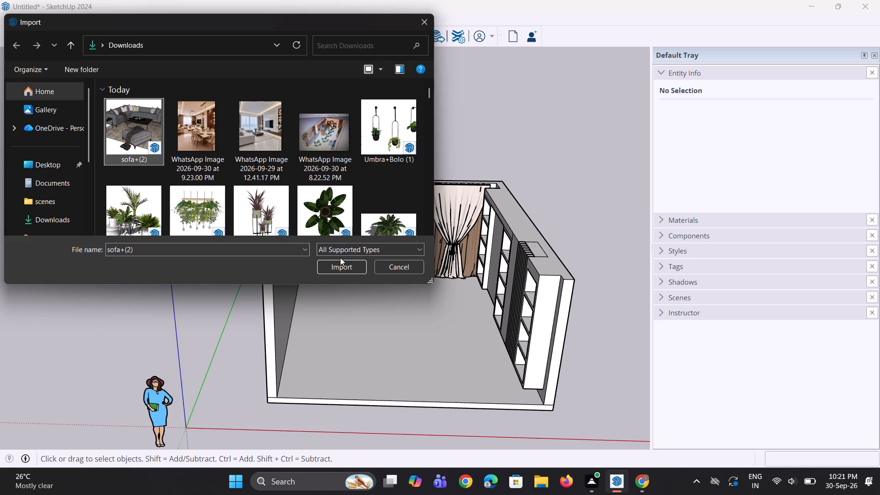
click(343, 269)
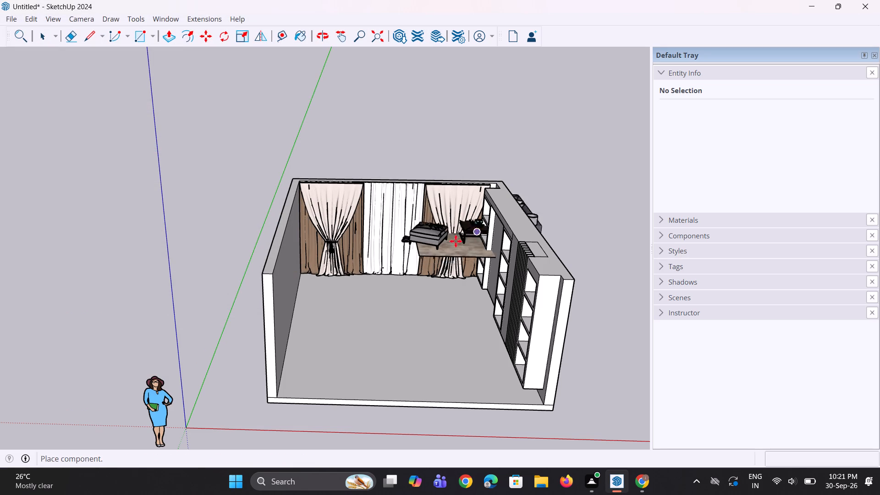
scroll(396, 308, down, 3)
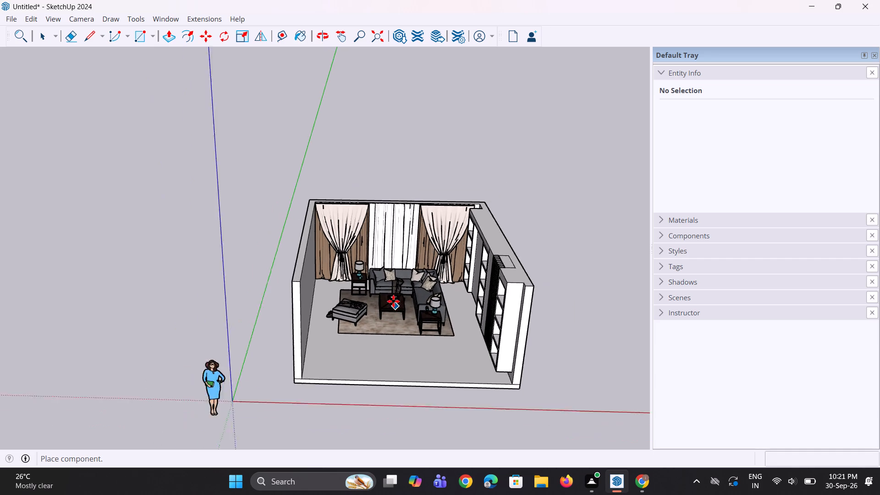
scroll(393, 301, down, 10)
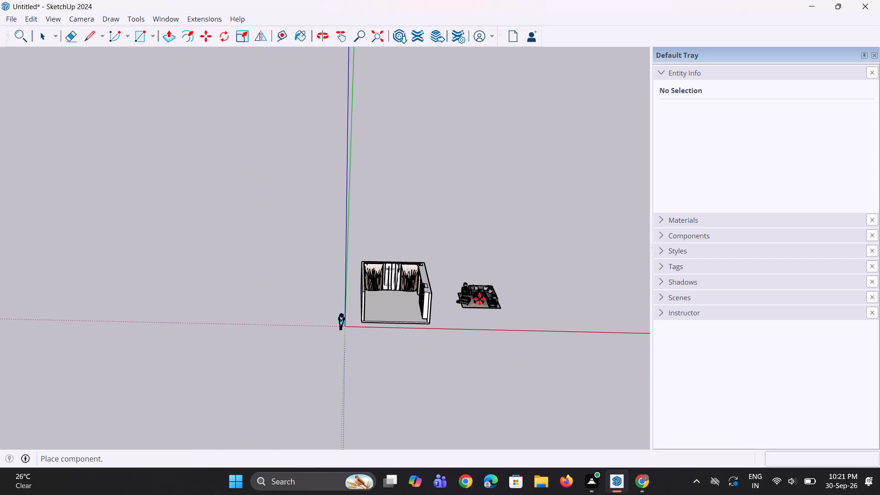
click(479, 299)
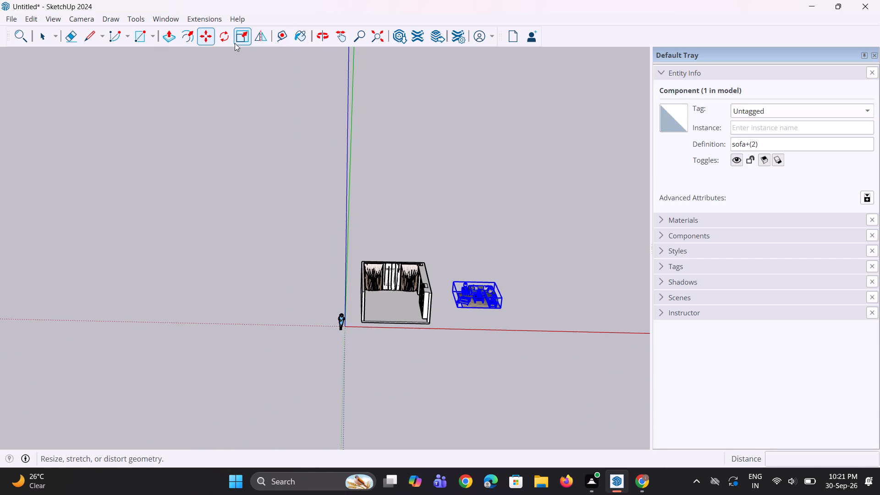
Rotate the sofa set 90 degrees in the ground plane about a point on the red axis.
click(229, 40)
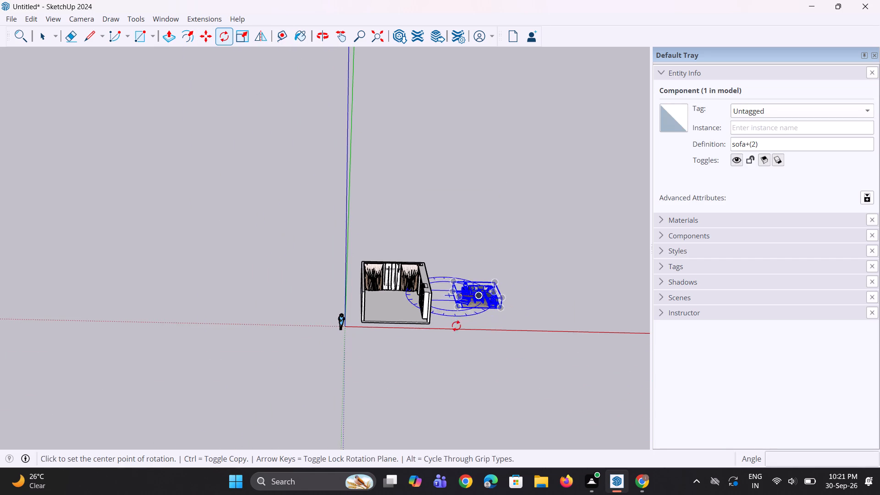
click(464, 330)
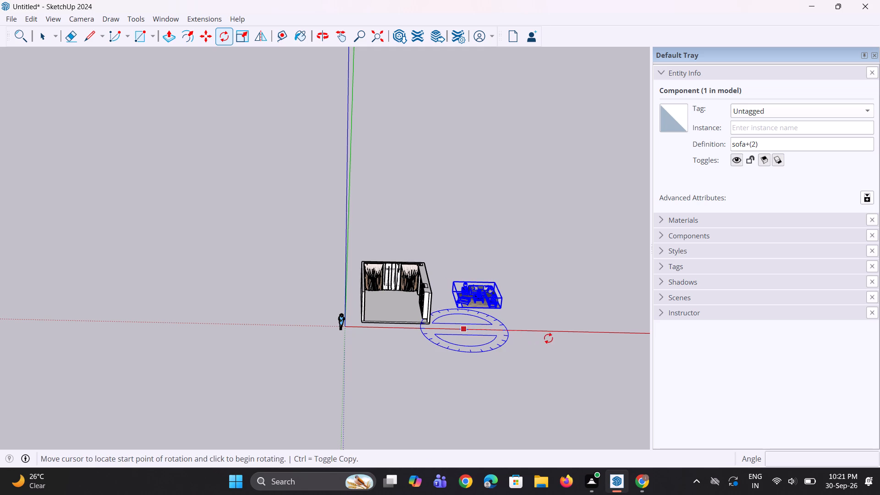
click(557, 338)
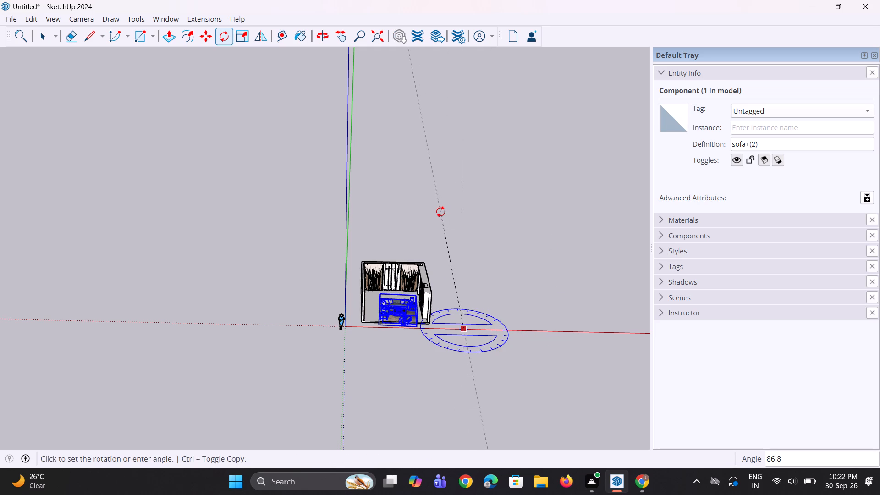
scroll(440, 212, up, 5)
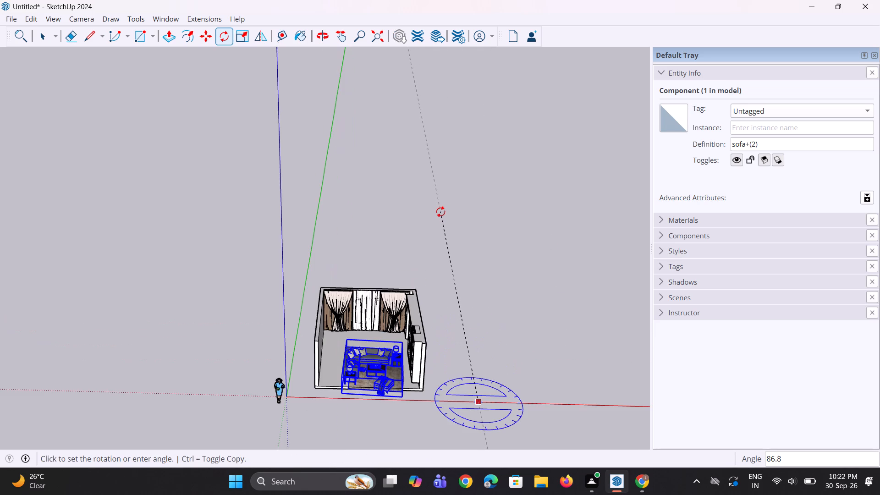
scroll(440, 212, up, 1)
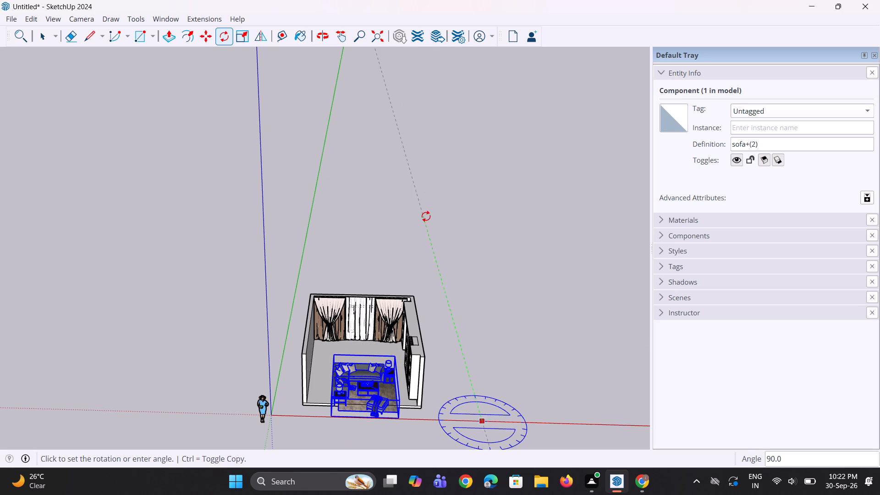
click(425, 216)
scroll(424, 216, down, 4)
scroll(425, 209, up, 2)
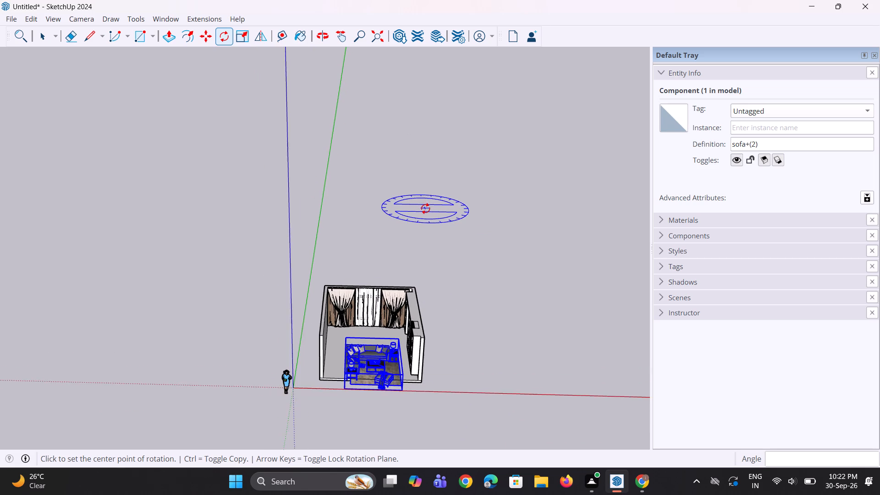
Move the sofa set about 10' along the green axis into the room, toward the curtained back wall.
scroll(425, 209, up, 1)
key(m)
middle_drag(346, 337, 516, 361)
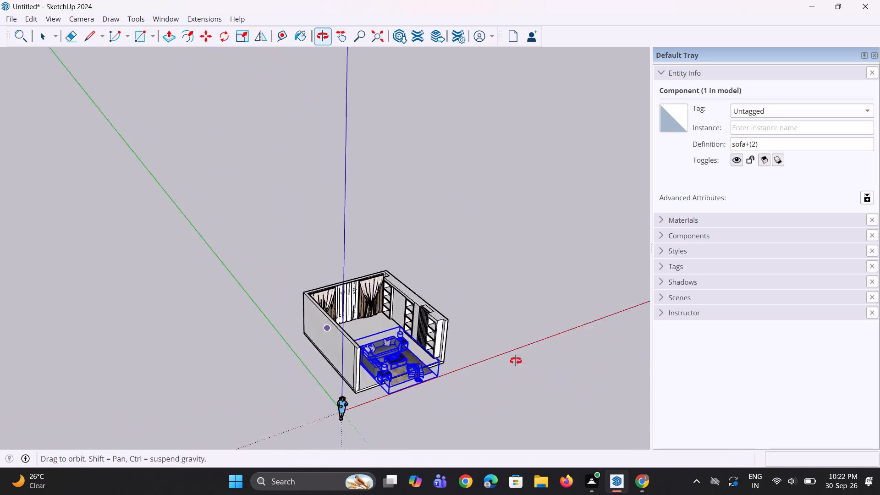
middle_drag(516, 361, 465, 383)
scroll(390, 338, up, 5)
middle_drag(363, 341, 347, 345)
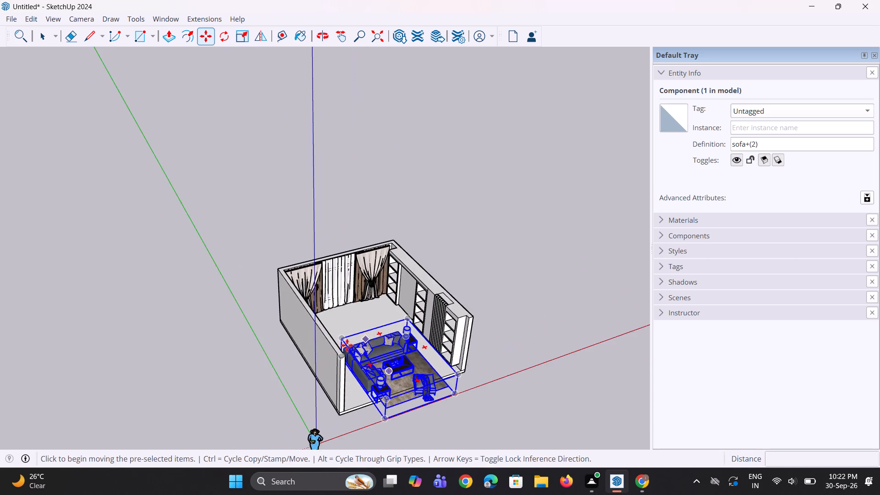
middle_drag(347, 345, 306, 360)
click(324, 355)
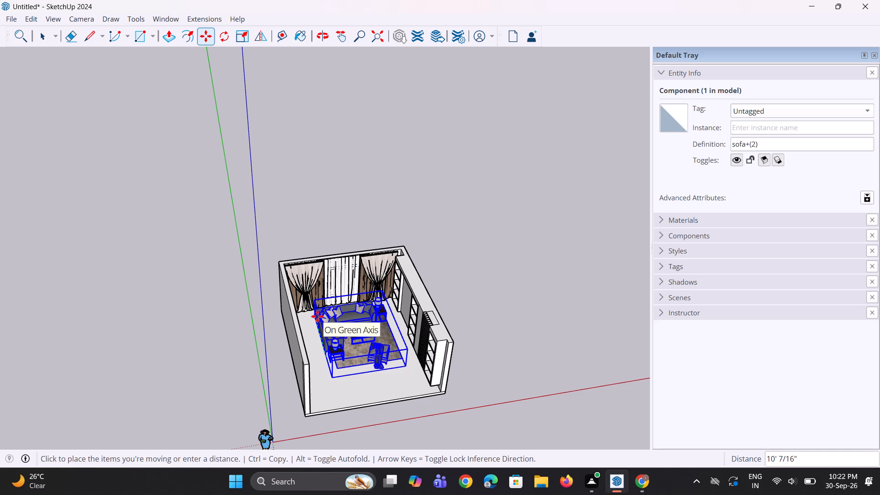
click(317, 316)
Move the sofa set along the red axis against the plain side wall, by about 3' and a further 10".
scroll(330, 408, up, 6)
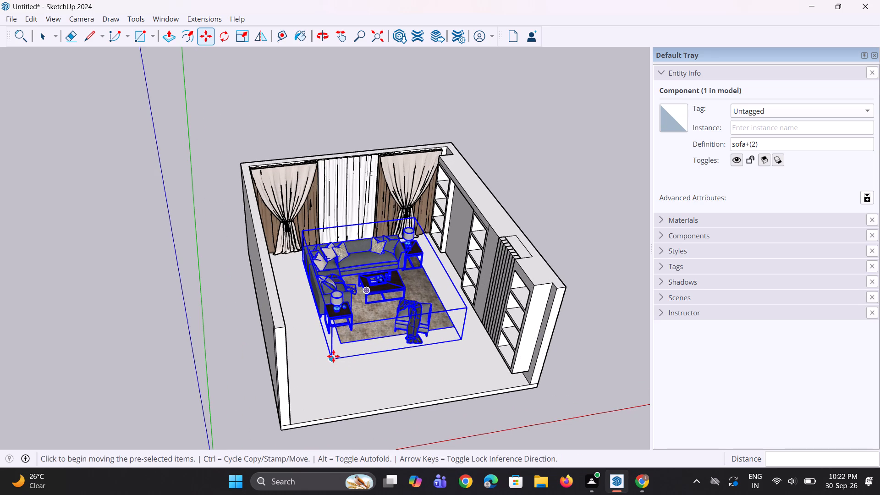
click(333, 356)
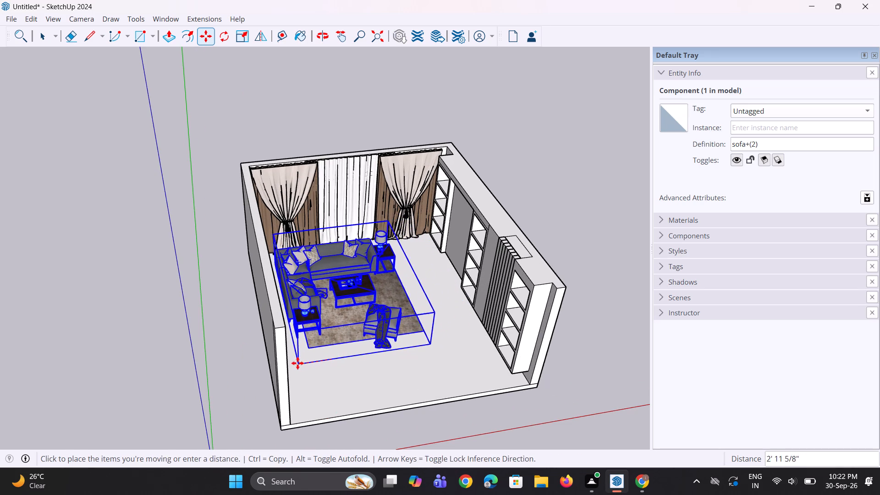
click(292, 364)
middle_drag(362, 362, 295, 363)
scroll(332, 333, up, 3)
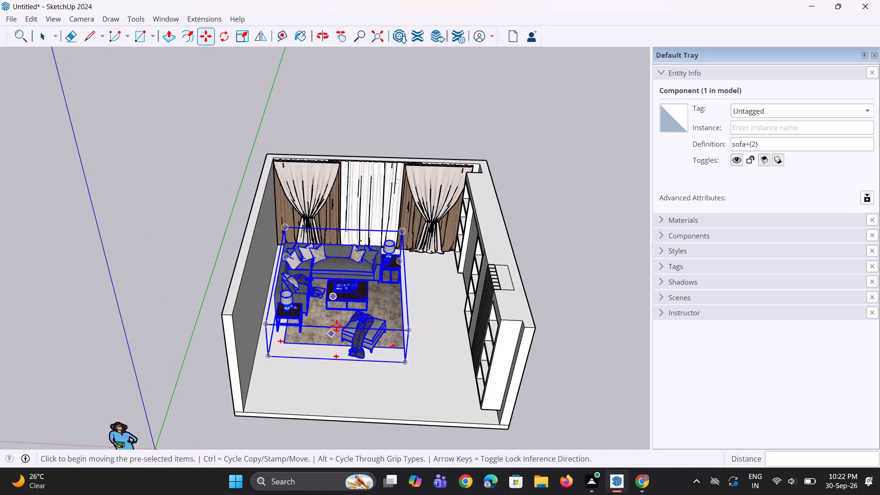
middle_drag(335, 328, 321, 326)
click(240, 361)
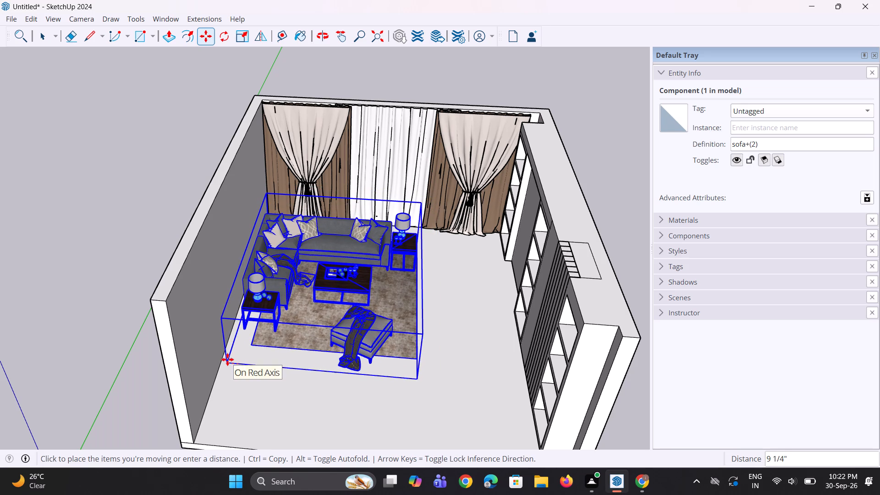
click(226, 362)
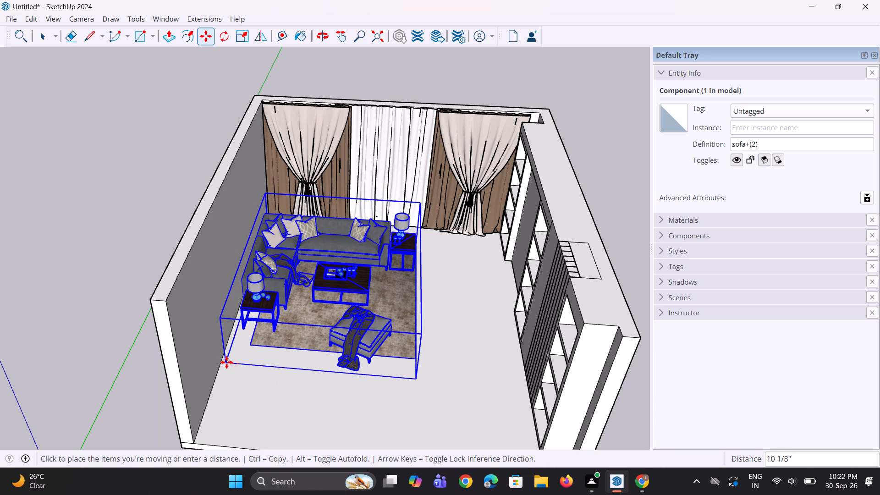
middle_click(291, 348)
key(space)
key(space)
click(619, 203)
Explode the sofa+(2) component into its separate furniture pieces.
scroll(390, 269, up, 2)
middle_drag(390, 270, 398, 270)
scroll(397, 270, up, 2)
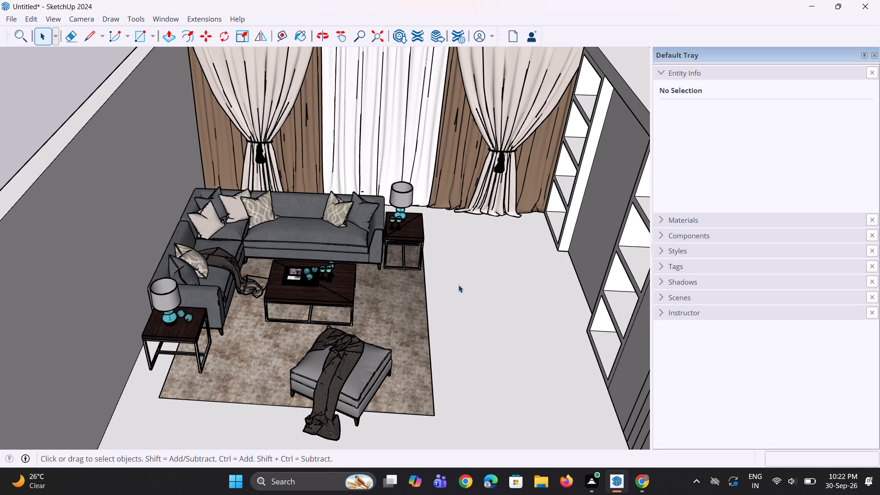
click(384, 291)
right_click(384, 291)
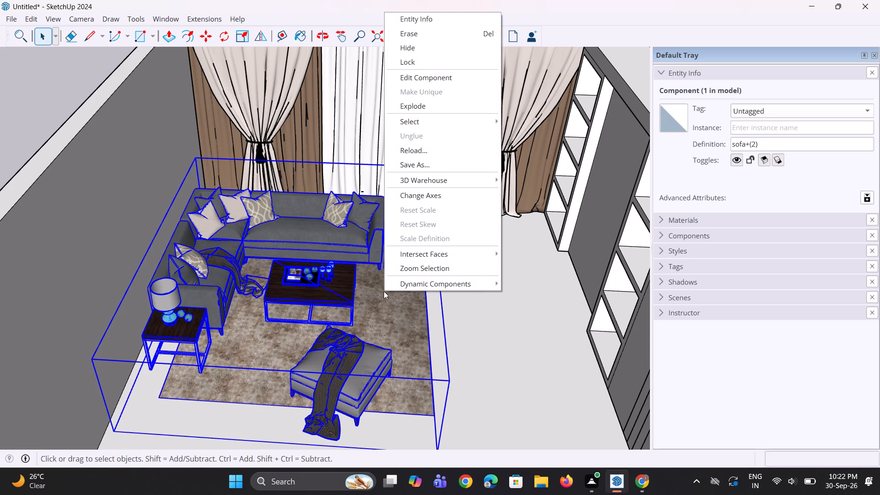
click(431, 108)
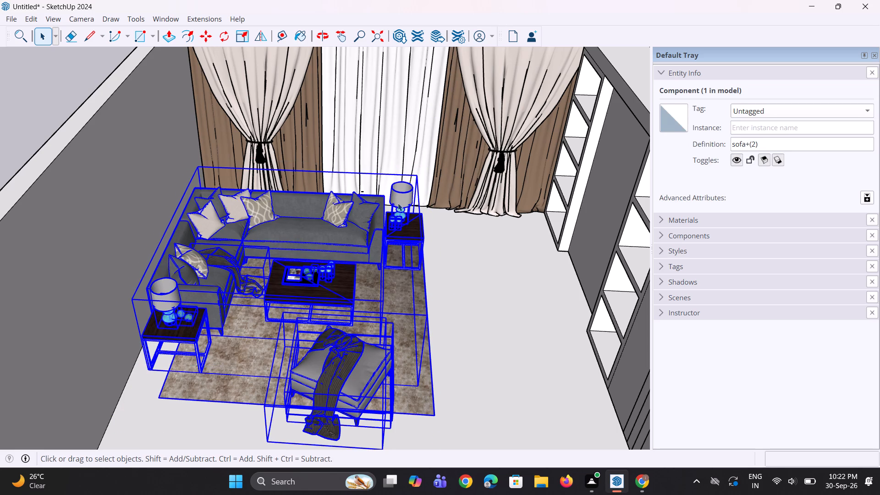
click(440, 316)
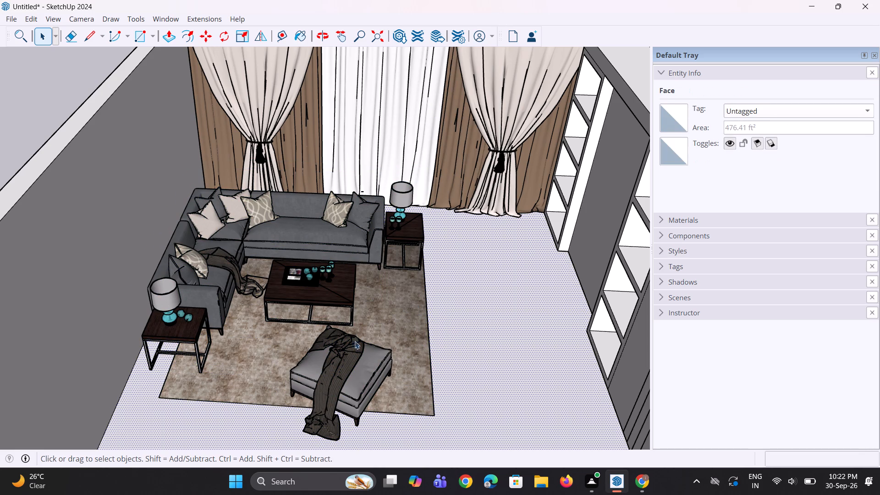
Delete all pieces of the ottoman and its draped throw from the open end of the rug.
click(341, 372)
scroll(344, 334, down, 3)
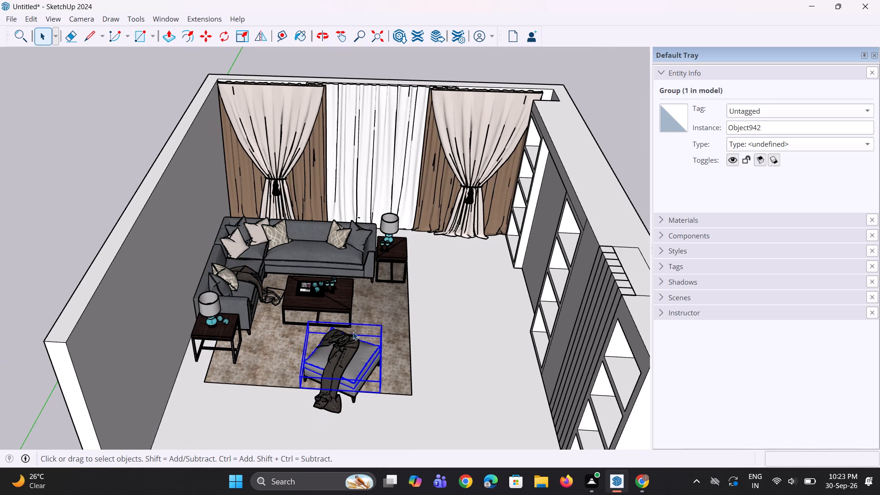
key(Delete)
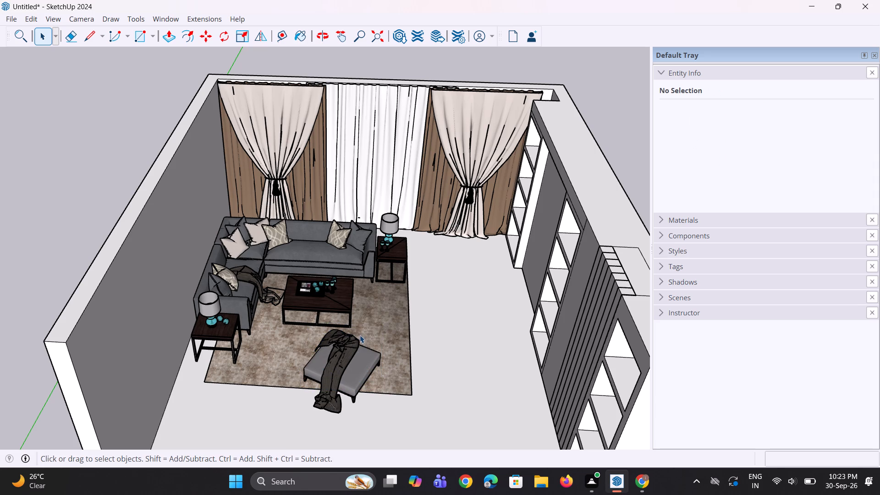
click(351, 361)
key(Delete)
click(349, 361)
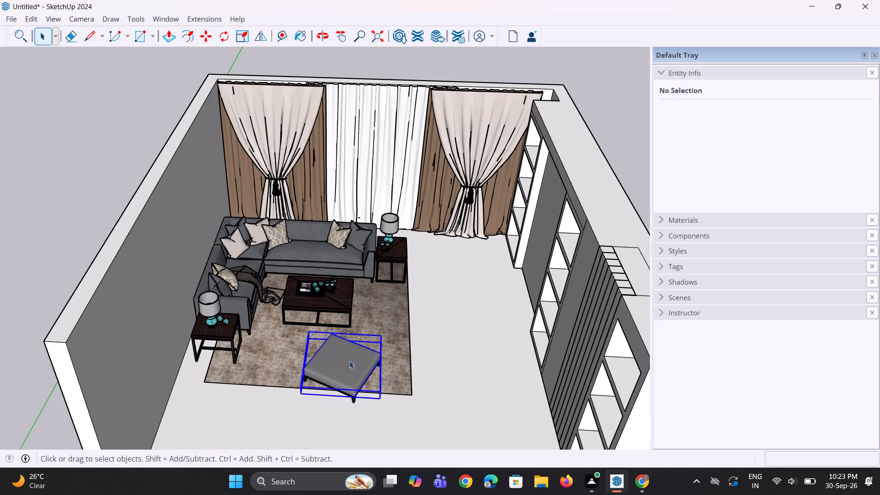
key(Delete)
click(349, 363)
key(Delete)
scroll(358, 357, down, 3)
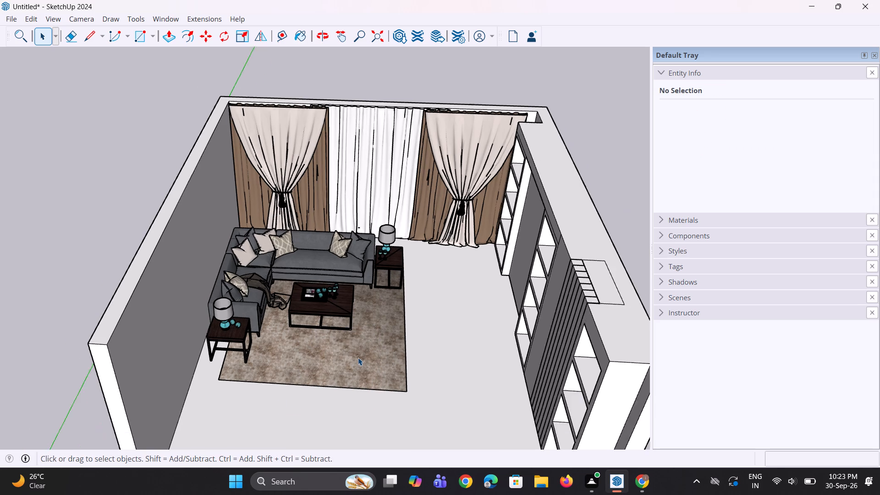
Delete the dark throw blanket draped over the seat of the corner sofa.
middle_drag(358, 357, 348, 311)
scroll(326, 314, up, 4)
middle_drag(327, 314, 330, 326)
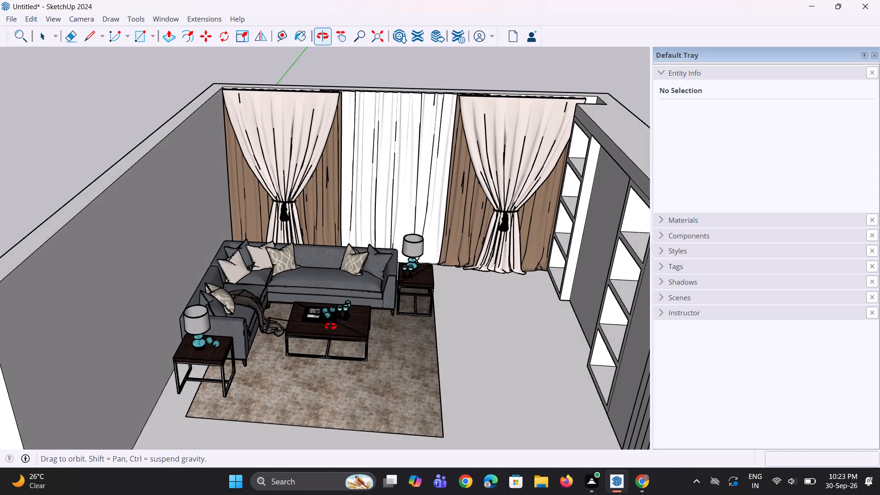
middle_drag(330, 326, 321, 337)
scroll(292, 317, up, 2)
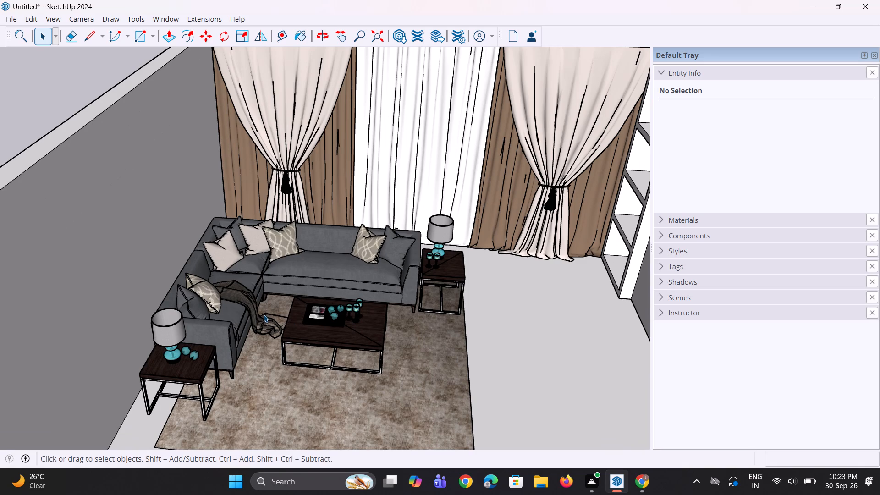
click(260, 314)
key(Delete)
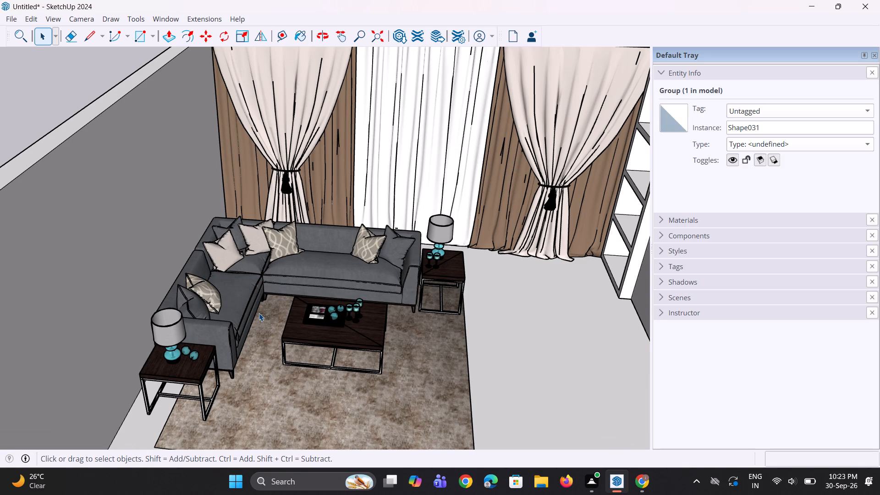
Group the coffee table's wooden top together with its metal frame.
scroll(259, 313, up, 3)
middle_drag(260, 314, 269, 314)
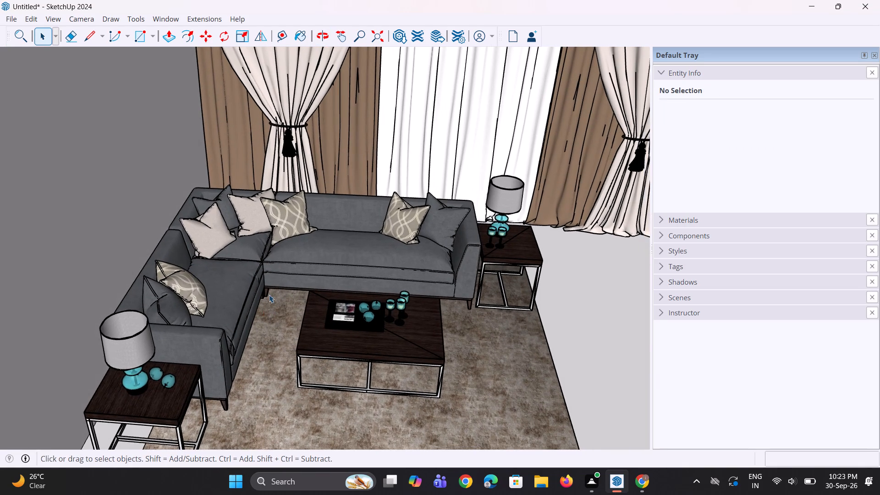
scroll(269, 288, down, 10)
middle_drag(300, 309, 321, 296)
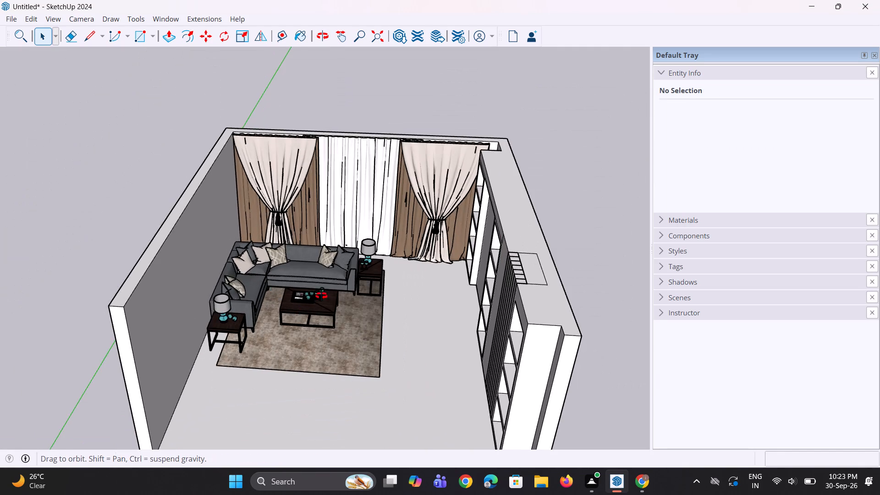
middle_drag(321, 296, 323, 290)
scroll(327, 292, up, 3)
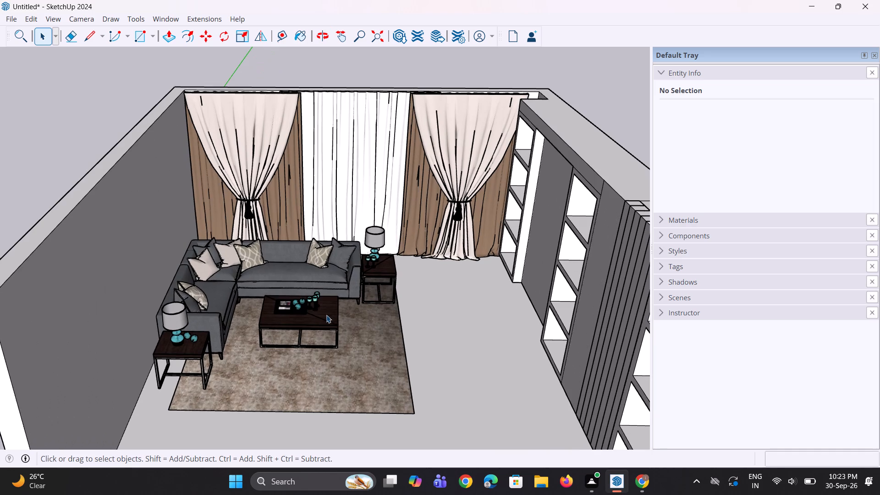
click(326, 322)
scroll(324, 325, down, 1)
scroll(313, 339, up, 5)
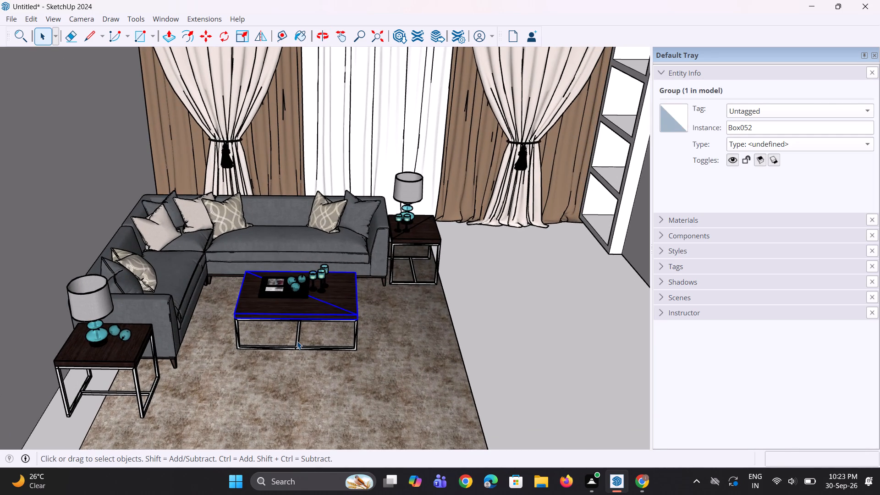
click(297, 341)
right_click(299, 303)
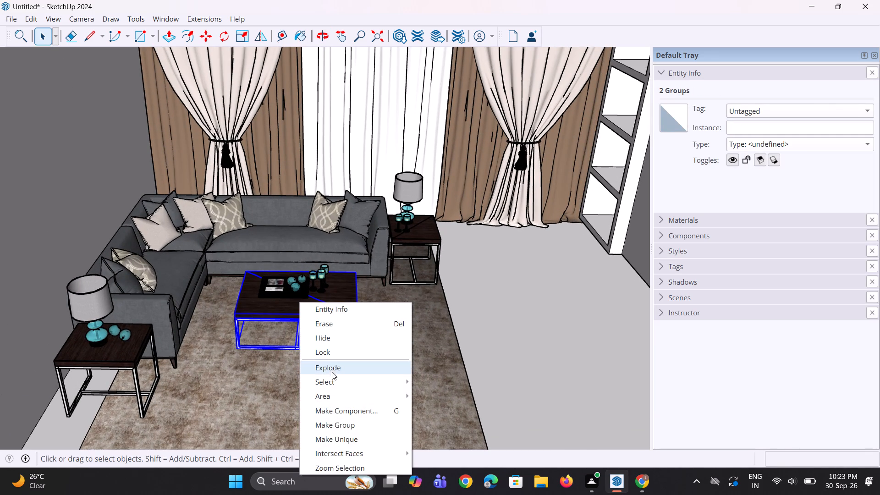
click(326, 424)
Group the coffee table with the black tray and the three candle holders standing on it.
scroll(306, 292, up, 5)
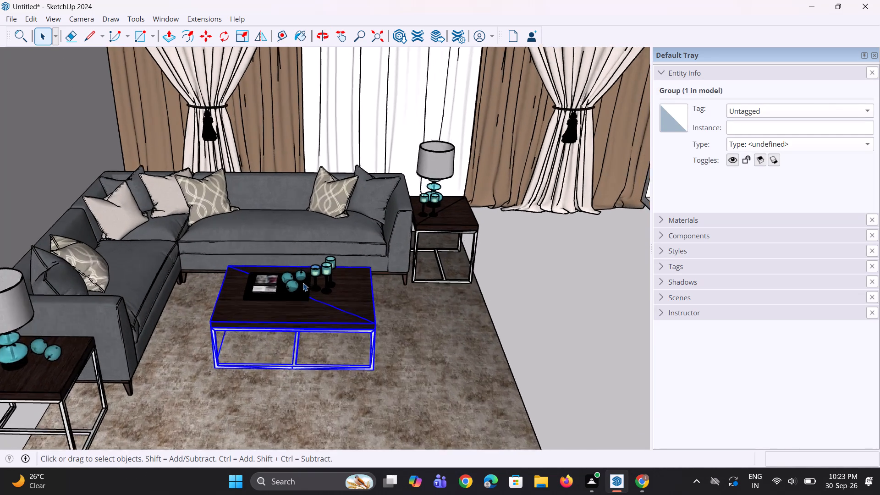
ctrl+click(302, 283)
ctrl+click(319, 272)
ctrl+click(328, 274)
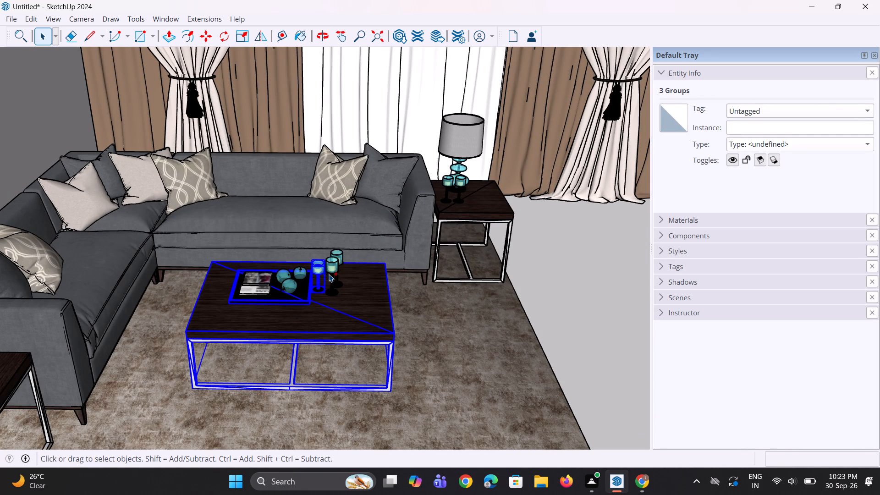
ctrl+click(338, 261)
ctrl+click(342, 254)
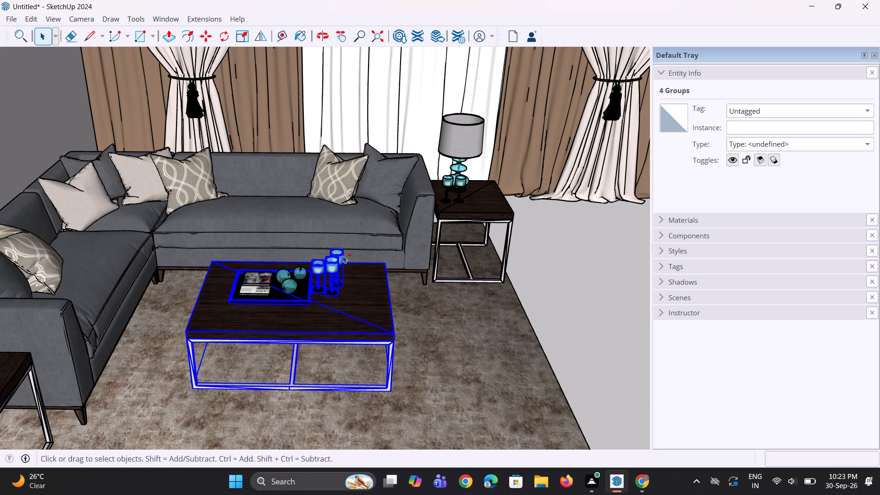
right_click(331, 307)
click(371, 429)
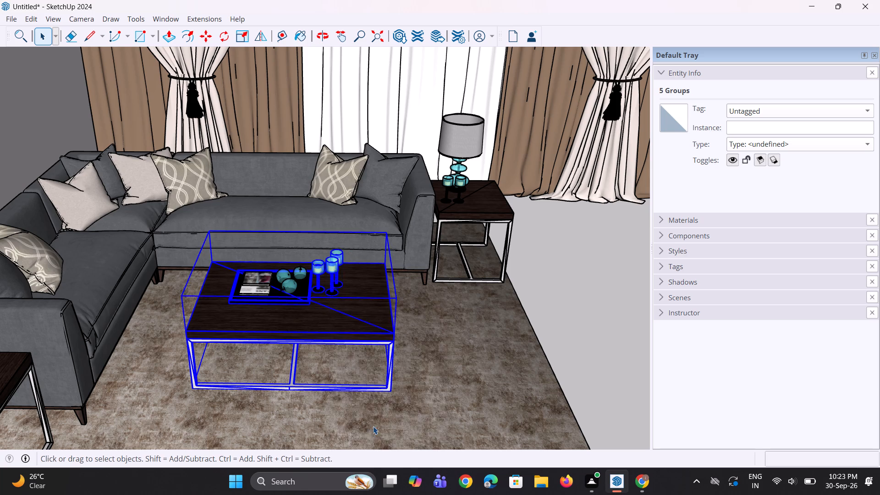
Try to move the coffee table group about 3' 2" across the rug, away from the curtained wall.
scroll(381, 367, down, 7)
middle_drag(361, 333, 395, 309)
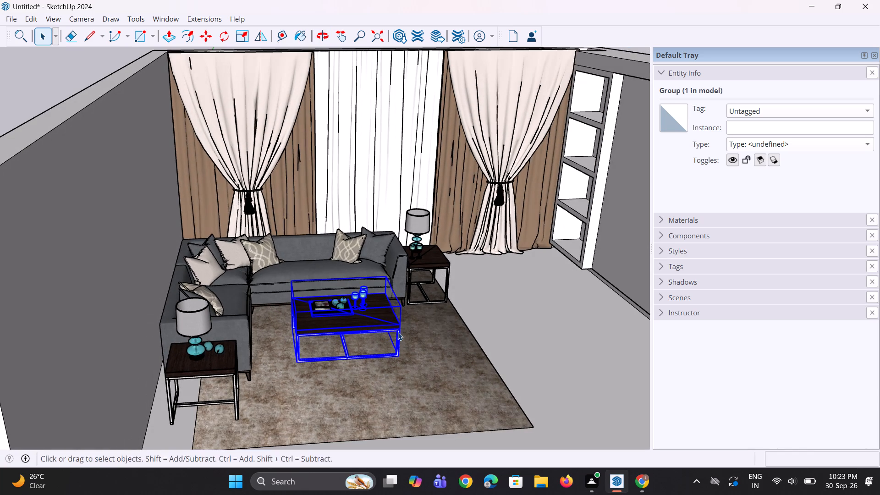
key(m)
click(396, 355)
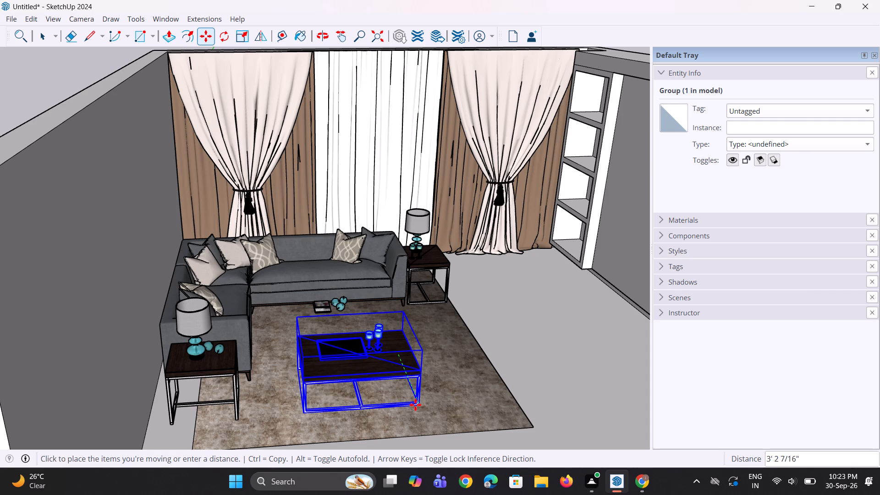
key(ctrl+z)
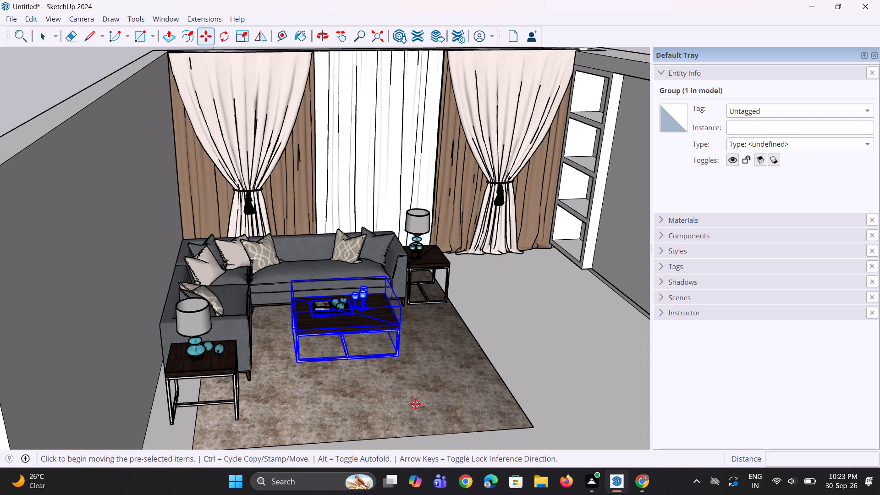
Add the book and decorative balls on the tray to the selection and group them with the coffee table.
scroll(348, 297, up, 6)
key(space)
click(338, 310)
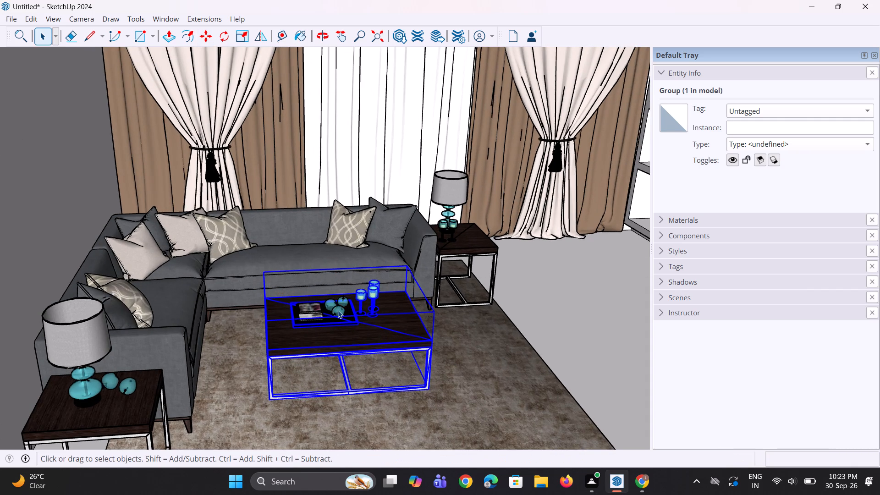
ctrl+click(319, 313)
ctrl+click(316, 322)
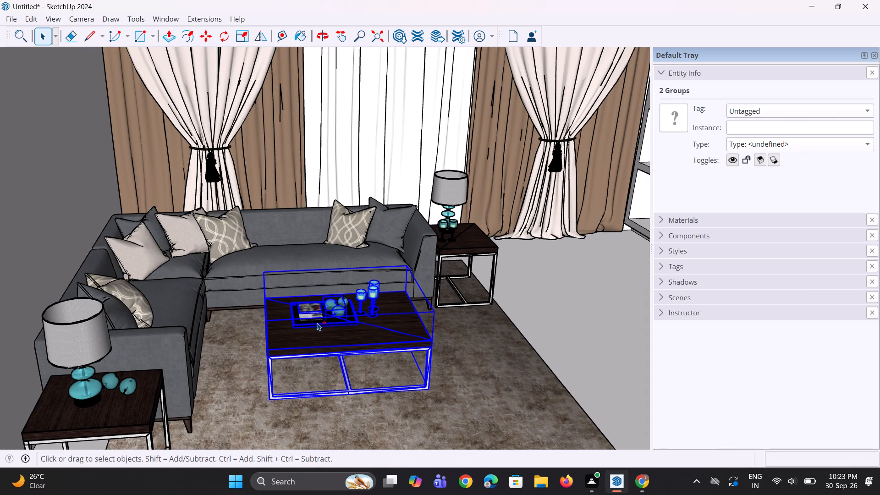
ctrl+right_click(361, 321)
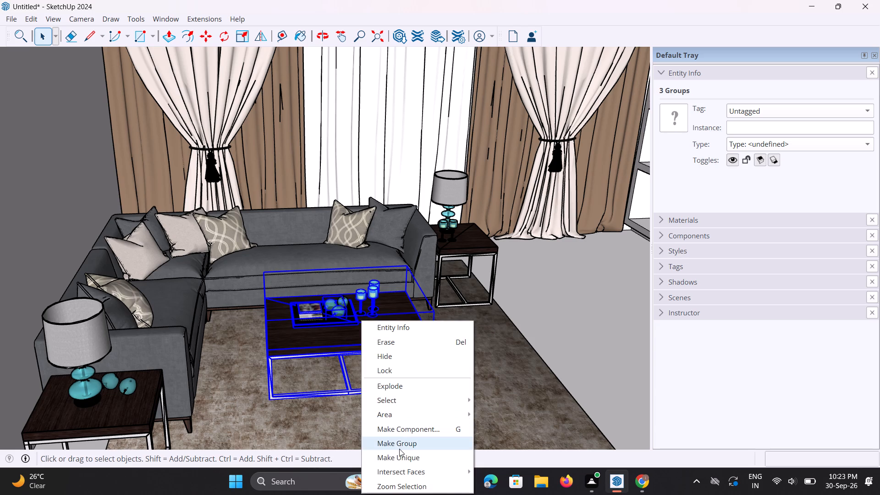
ctrl+click(403, 443)
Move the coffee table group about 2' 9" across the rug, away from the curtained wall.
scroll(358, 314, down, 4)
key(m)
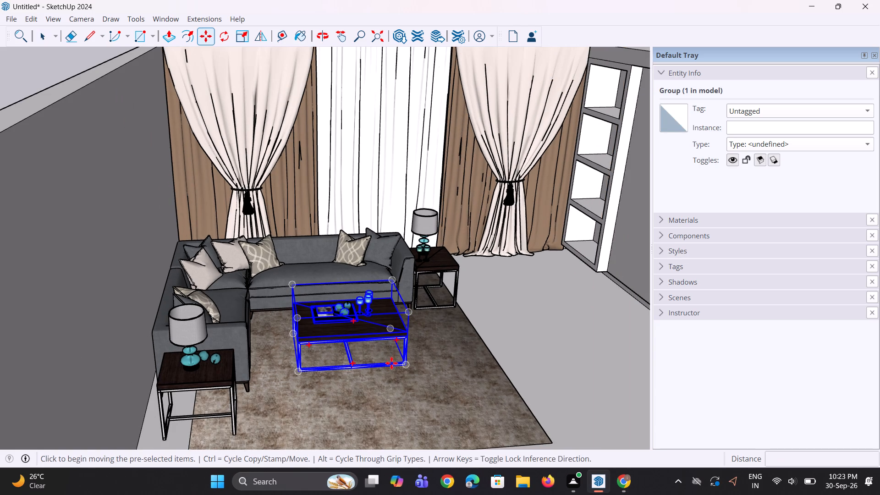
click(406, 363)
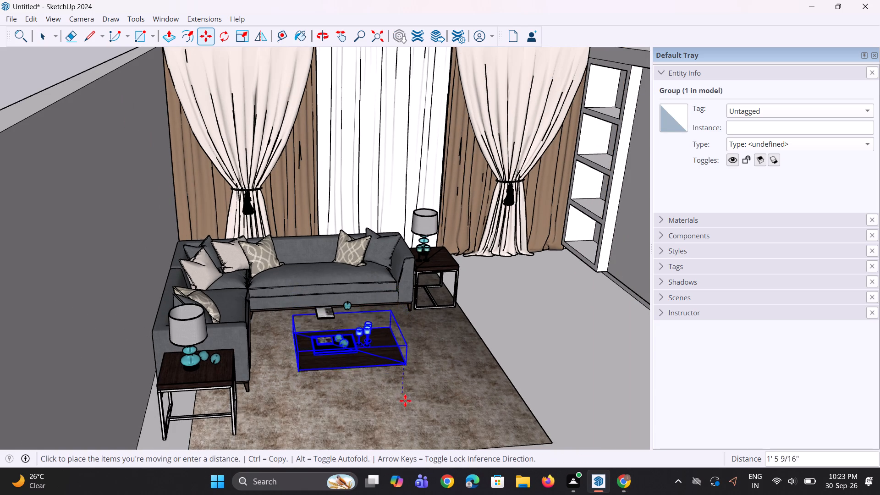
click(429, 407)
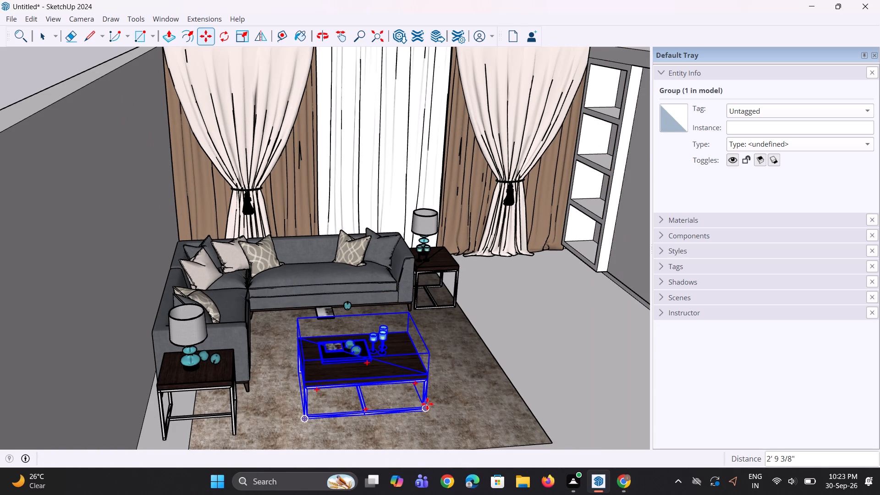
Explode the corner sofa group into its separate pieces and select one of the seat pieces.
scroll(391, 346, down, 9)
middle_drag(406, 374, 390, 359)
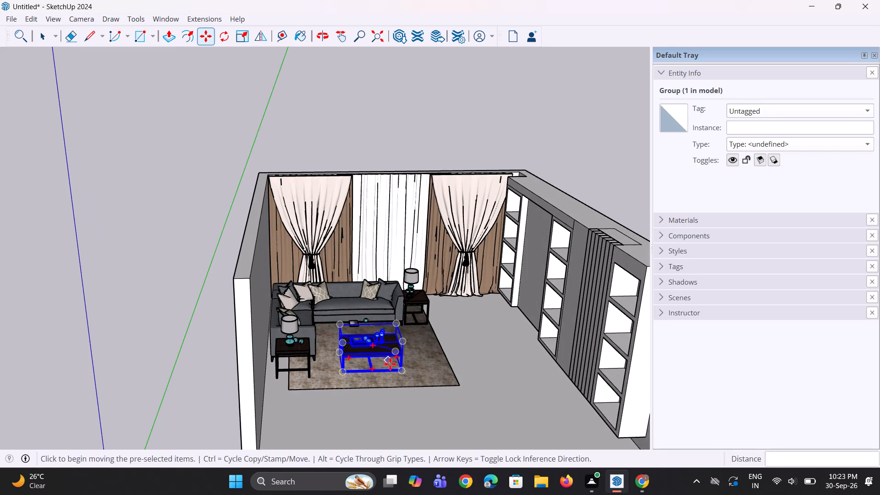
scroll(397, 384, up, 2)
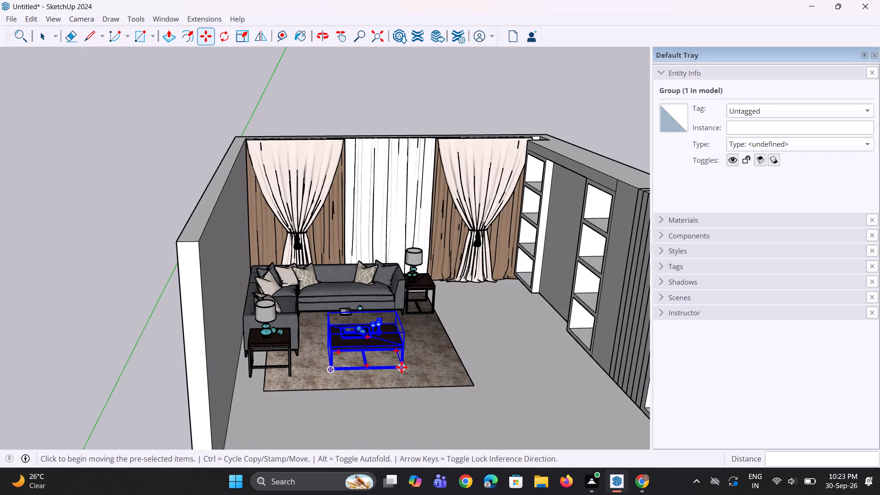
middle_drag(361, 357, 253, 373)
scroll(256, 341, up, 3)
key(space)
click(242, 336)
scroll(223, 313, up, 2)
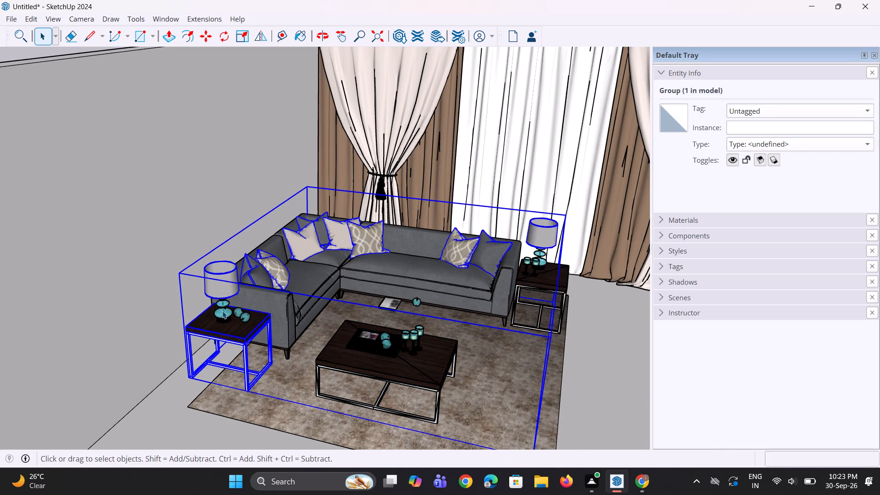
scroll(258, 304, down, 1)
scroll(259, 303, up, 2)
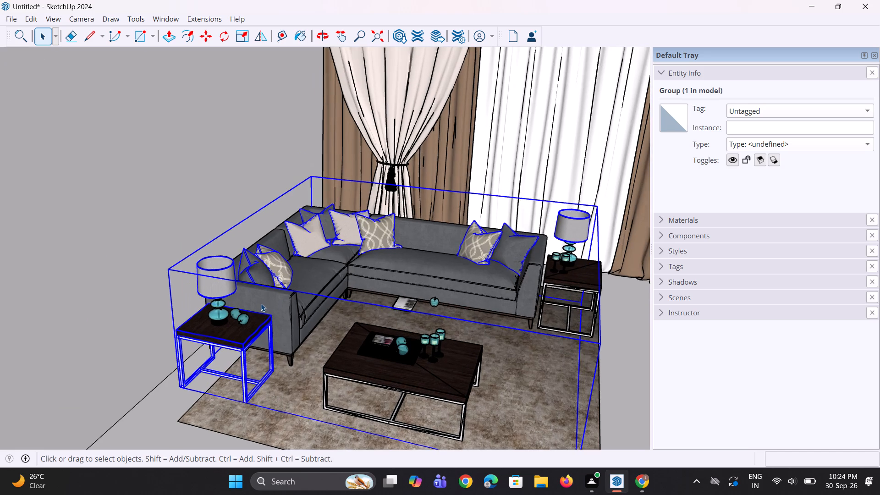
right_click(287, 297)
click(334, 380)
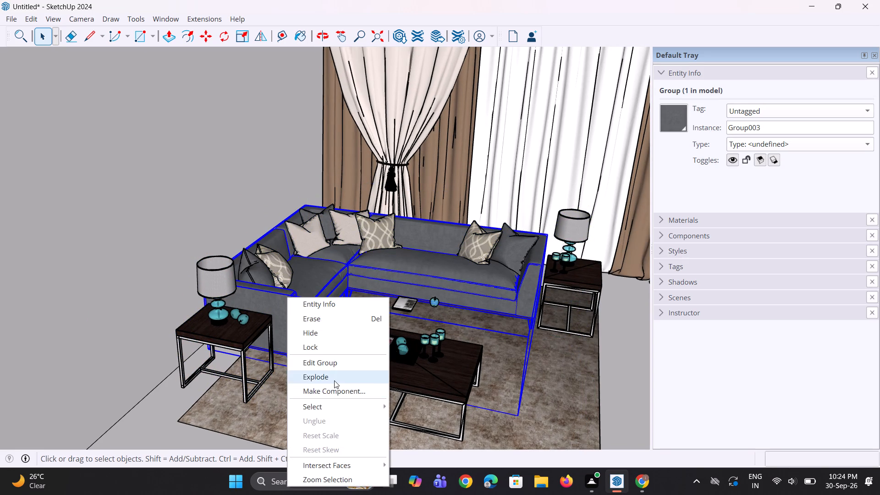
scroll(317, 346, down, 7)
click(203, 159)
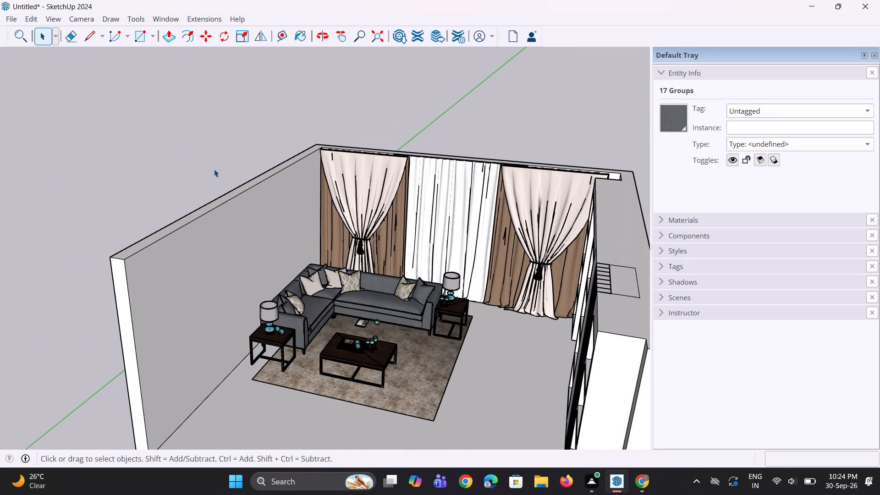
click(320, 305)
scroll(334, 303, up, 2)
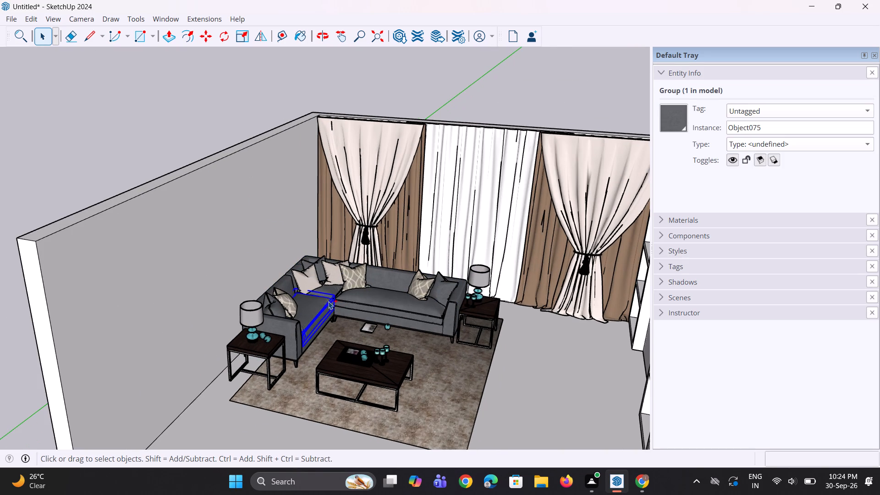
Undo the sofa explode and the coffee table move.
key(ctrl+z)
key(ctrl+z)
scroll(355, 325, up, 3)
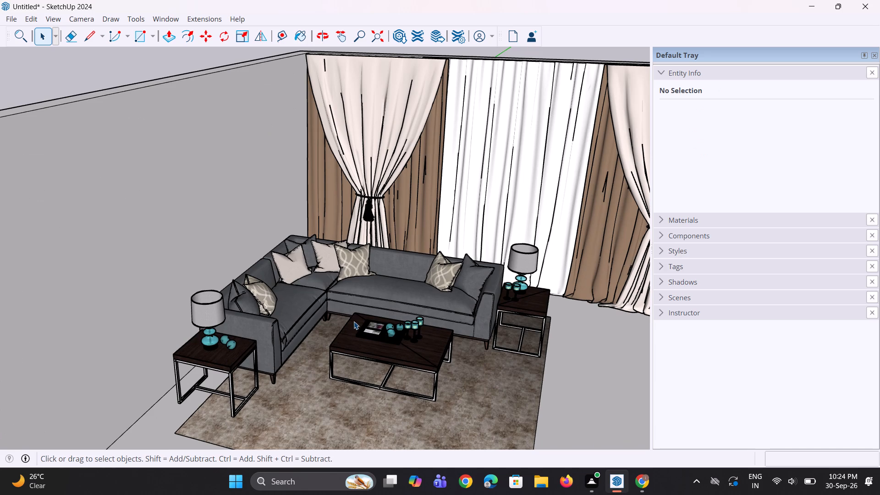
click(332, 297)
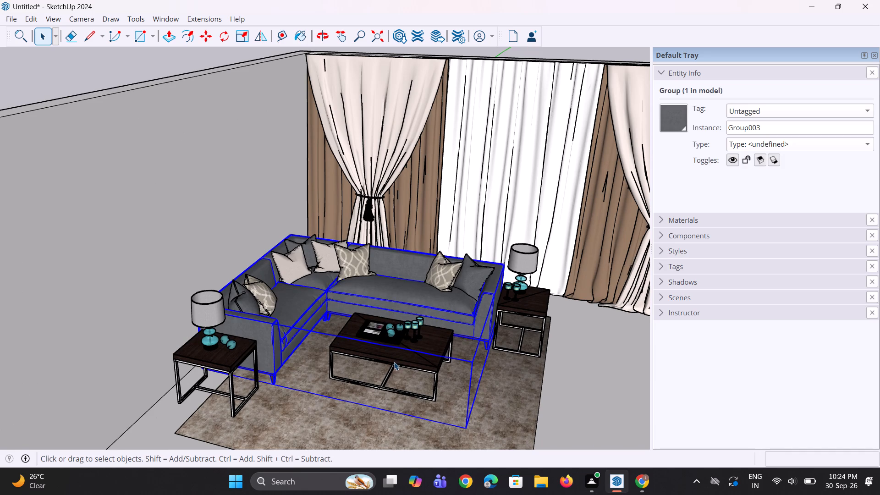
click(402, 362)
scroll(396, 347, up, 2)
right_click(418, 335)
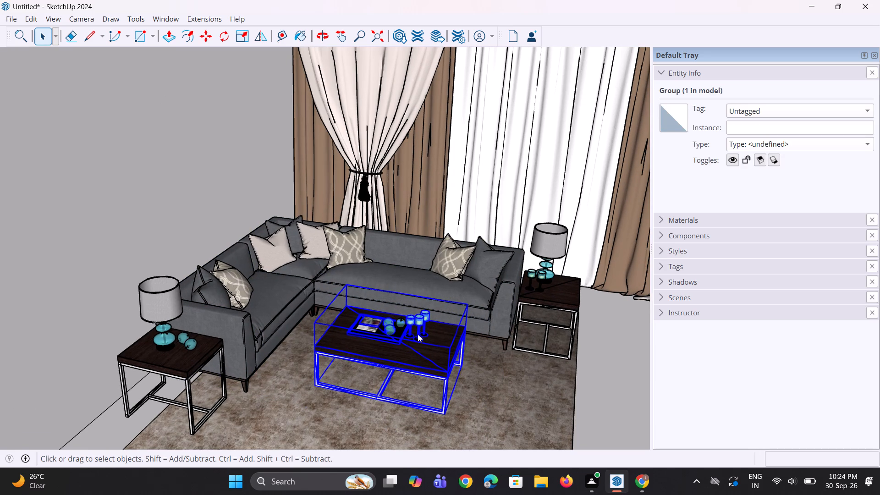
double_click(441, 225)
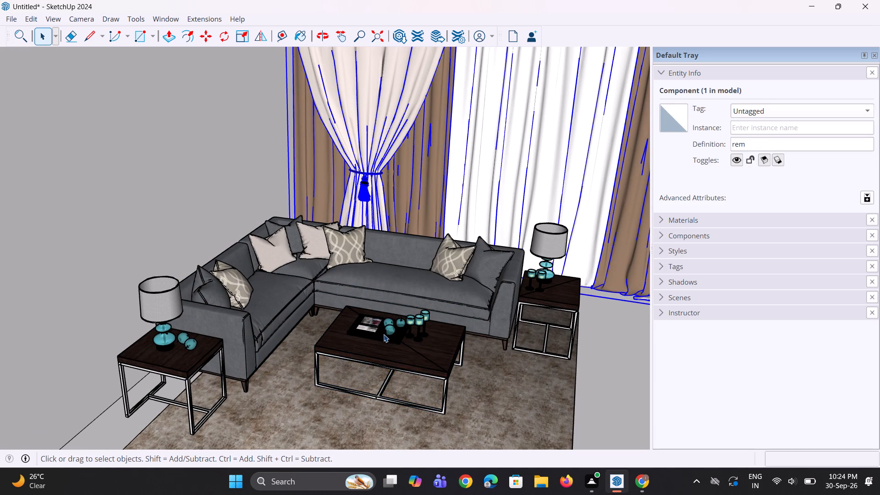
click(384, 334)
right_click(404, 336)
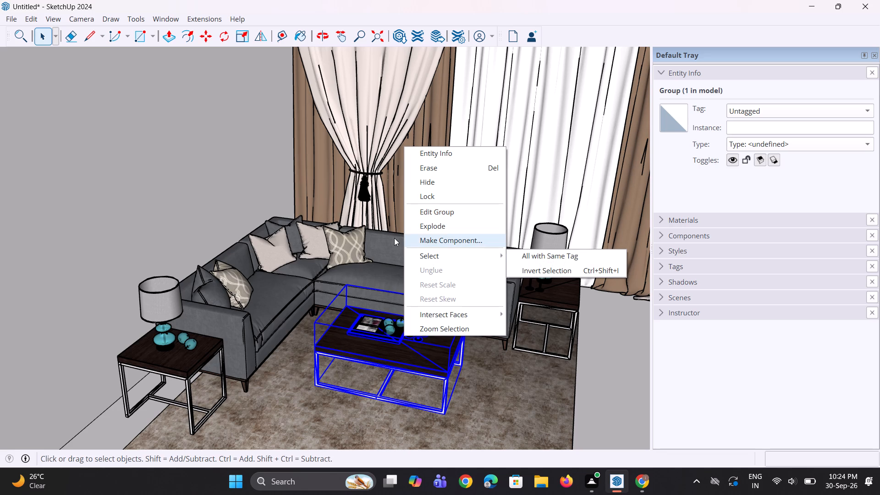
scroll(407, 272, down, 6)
Move the coffee table group about 3' 11" across the rug, away from the curtained wall.
click(332, 366)
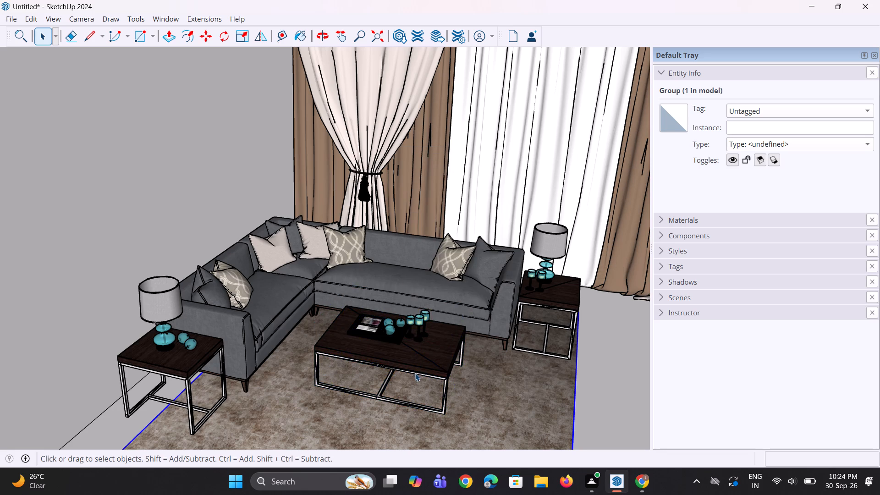
click(415, 373)
scroll(414, 307, down, 4)
key(m)
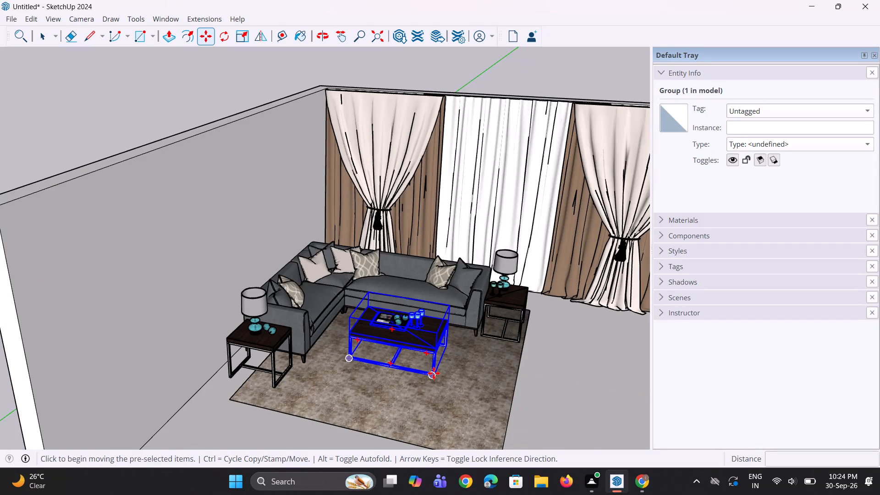
click(434, 374)
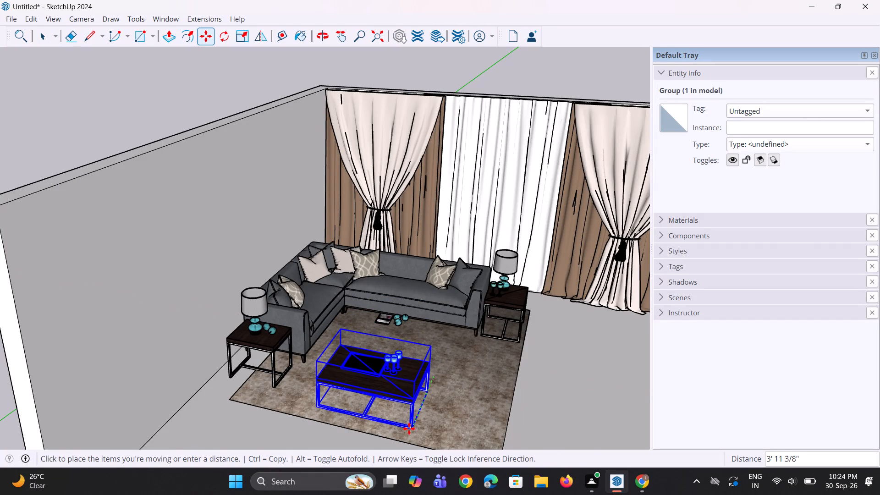
scroll(410, 429, down, 2)
click(410, 429)
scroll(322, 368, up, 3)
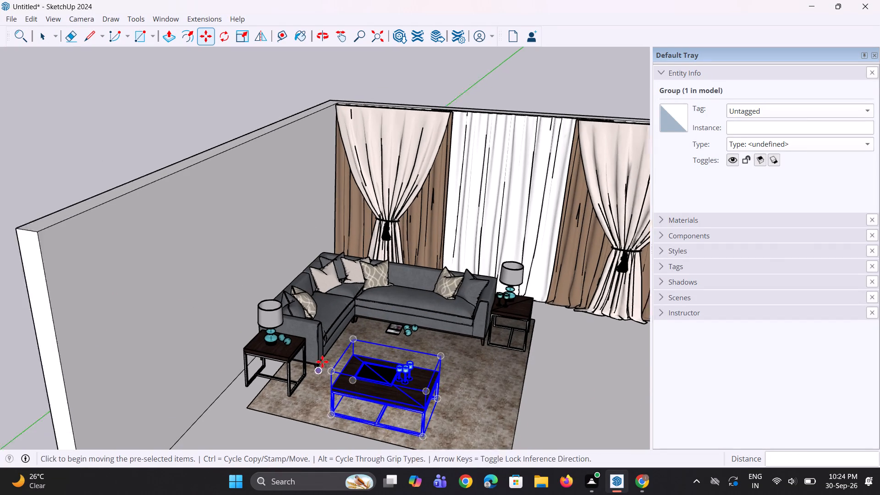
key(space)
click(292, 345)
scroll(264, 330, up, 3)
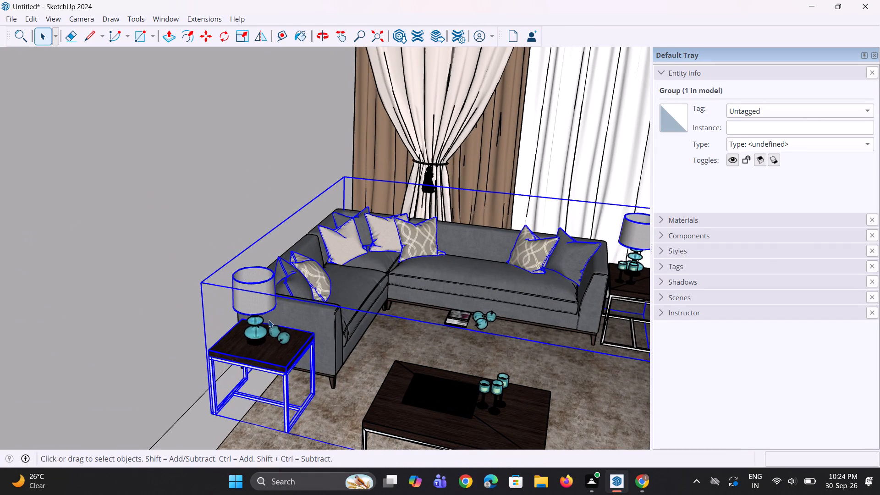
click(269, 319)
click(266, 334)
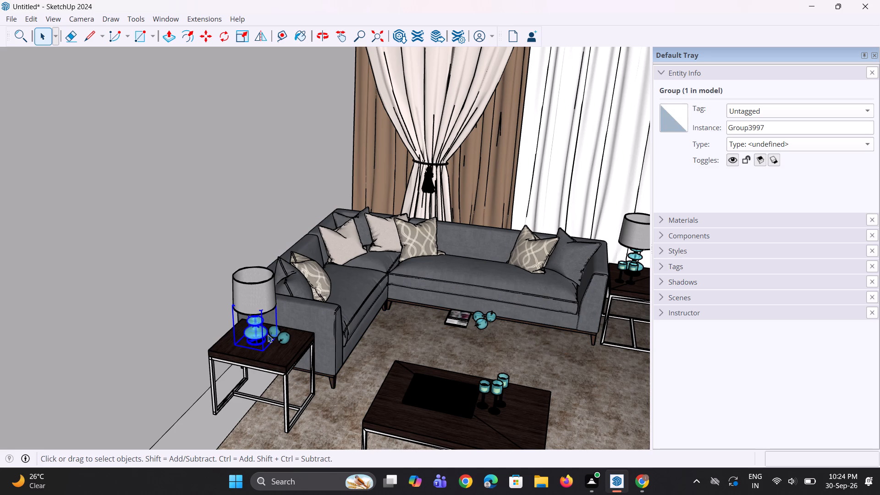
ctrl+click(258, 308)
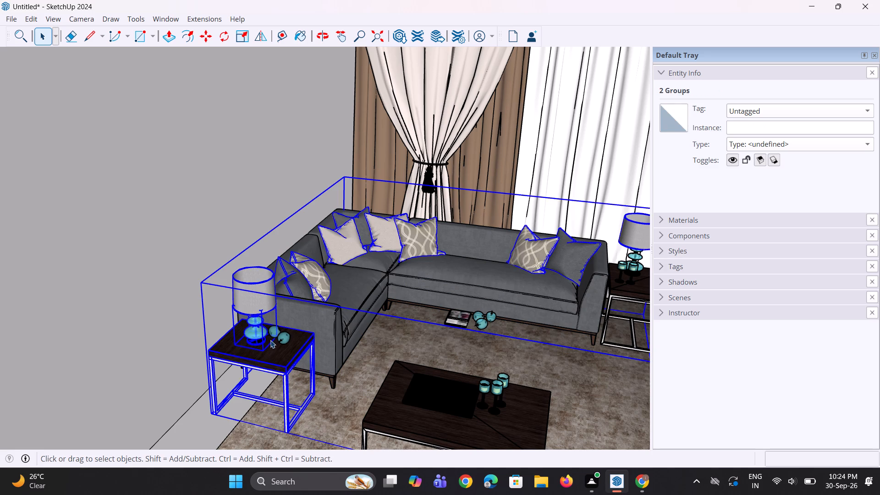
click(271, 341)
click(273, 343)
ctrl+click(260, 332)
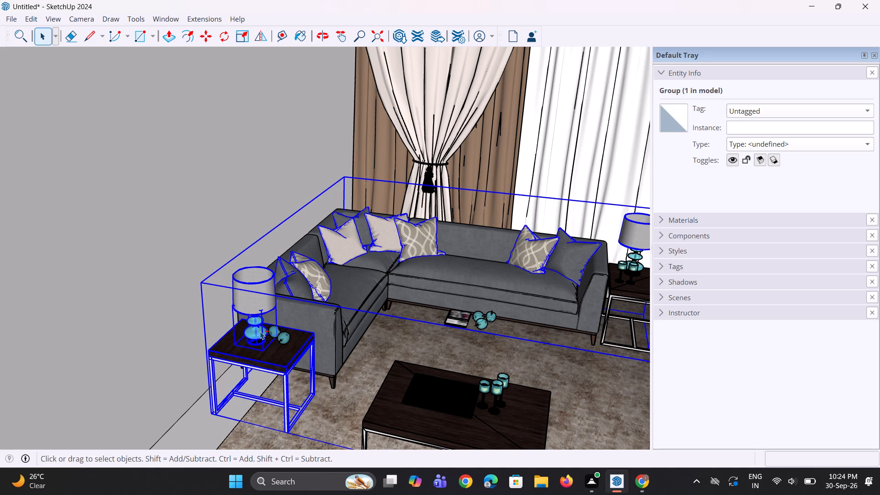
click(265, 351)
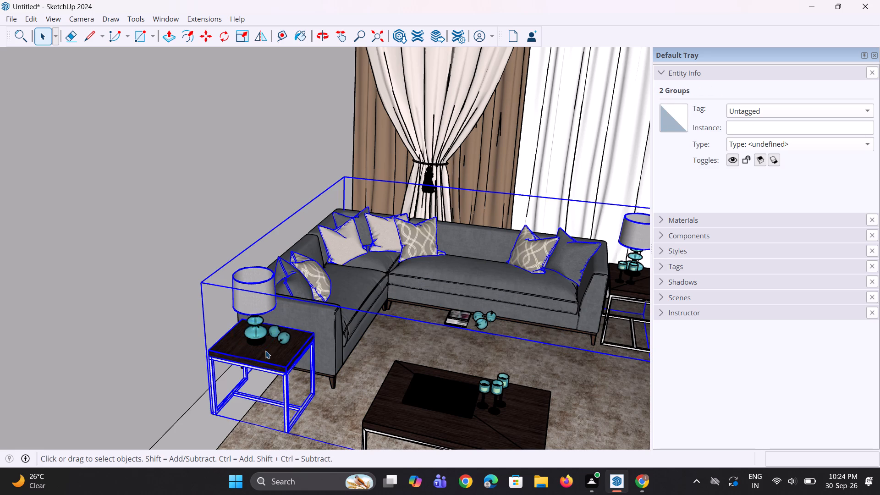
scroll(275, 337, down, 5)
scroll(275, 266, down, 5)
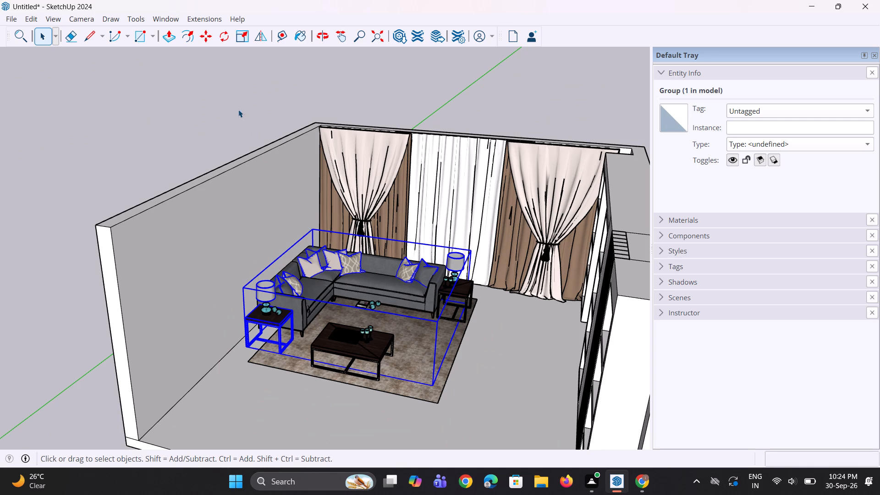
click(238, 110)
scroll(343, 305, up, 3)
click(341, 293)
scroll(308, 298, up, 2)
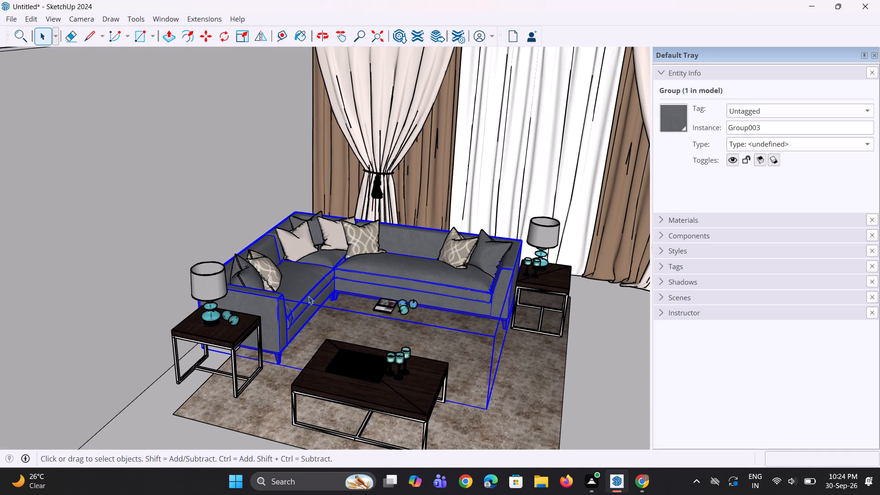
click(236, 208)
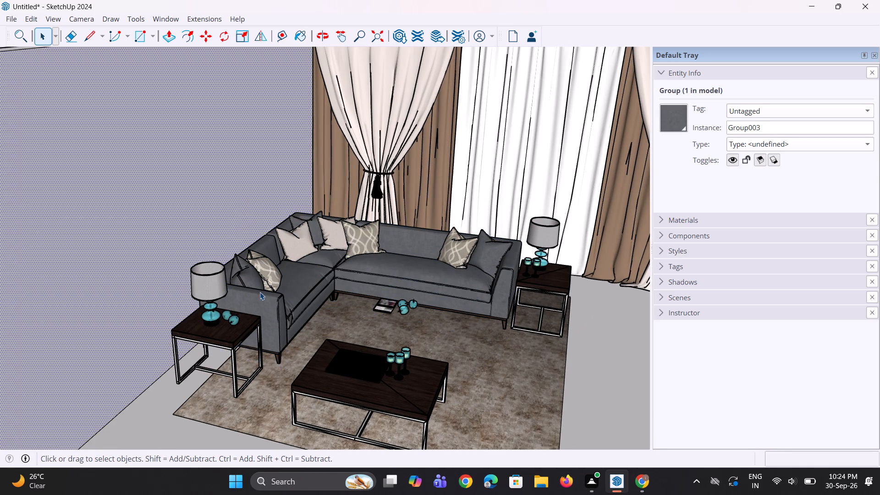
Inside the group of side table, cushions and lamp shades, group the side table at the sofa's near end with its lamp shade.
click(242, 337)
scroll(225, 319, up, 2)
double_click(226, 337)
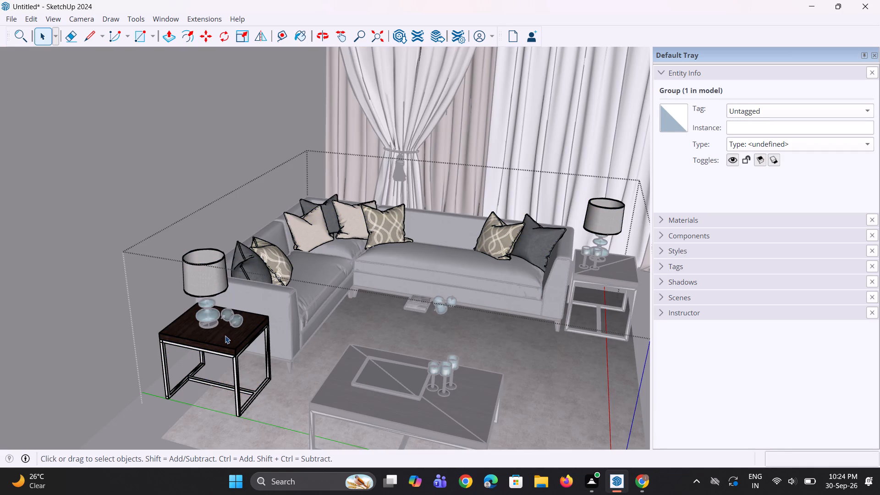
scroll(218, 295, up, 2)
click(214, 287)
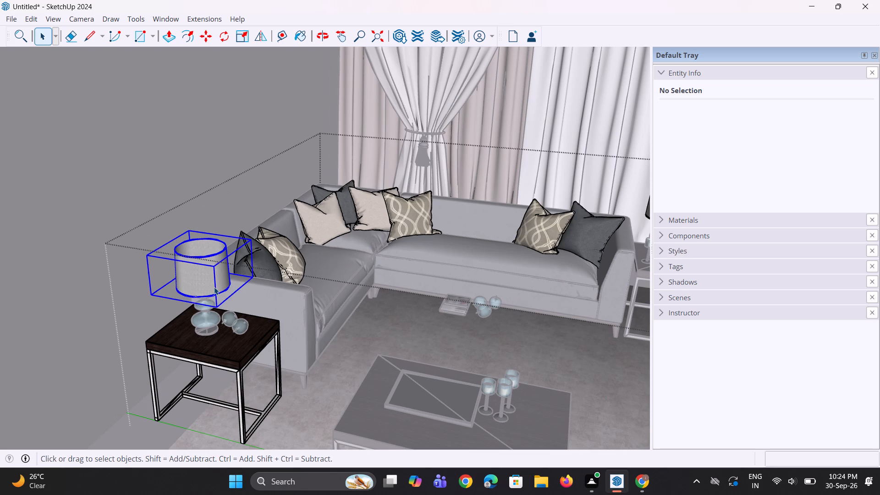
click(211, 321)
ctrl+click(230, 320)
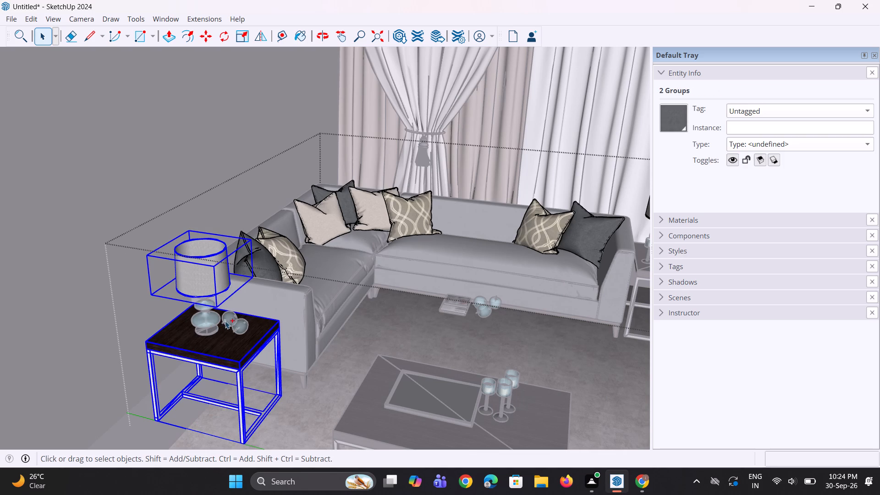
ctrl+click(210, 318)
ctrl+right_click(210, 318)
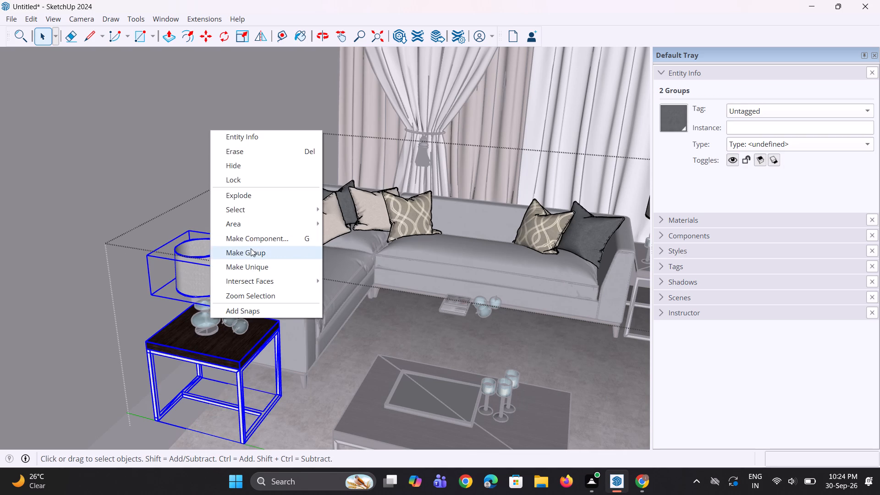
click(251, 248)
scroll(260, 287, down, 19)
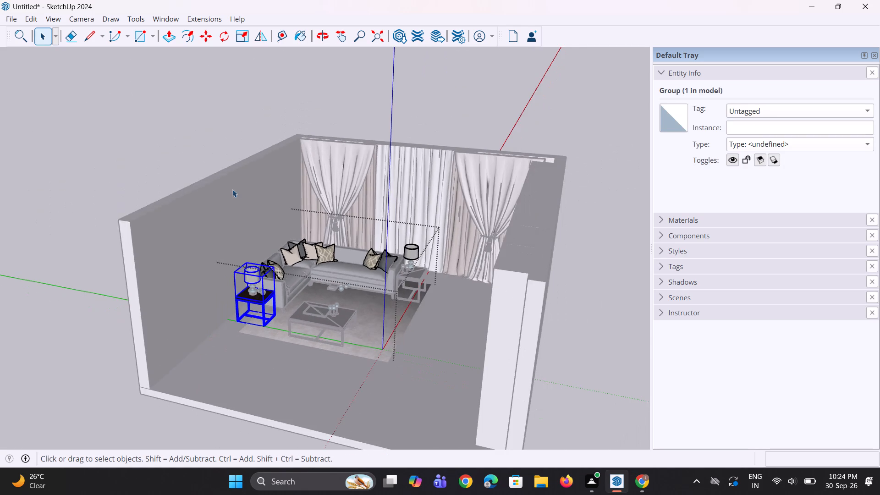
click(207, 167)
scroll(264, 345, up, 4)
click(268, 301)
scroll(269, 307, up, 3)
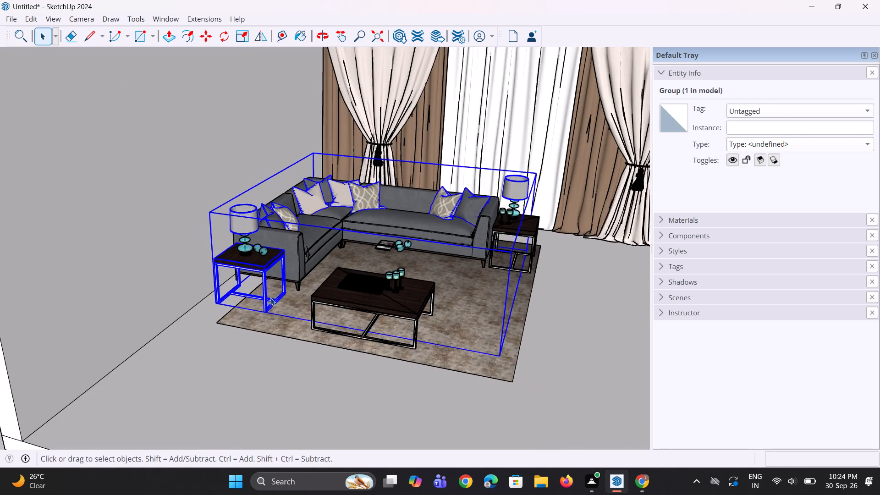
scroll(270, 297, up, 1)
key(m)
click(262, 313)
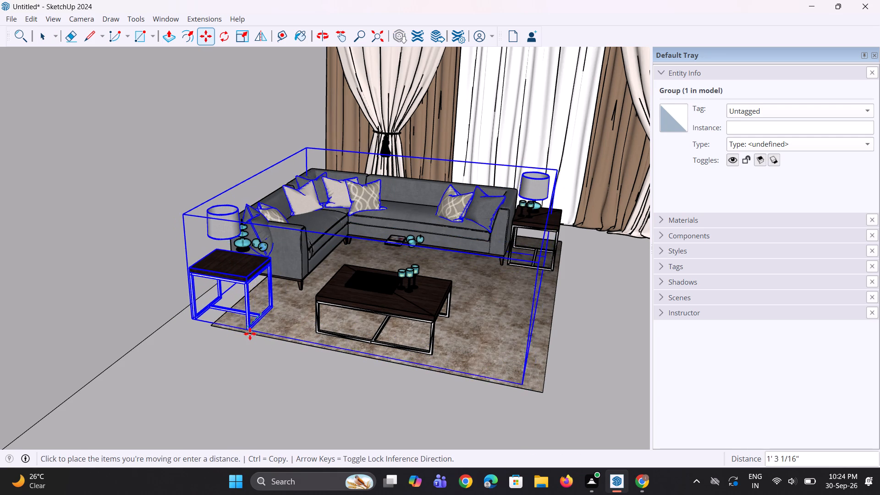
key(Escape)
Explode the group that holds the side table, cushions and lamp shades.
right_click(265, 264)
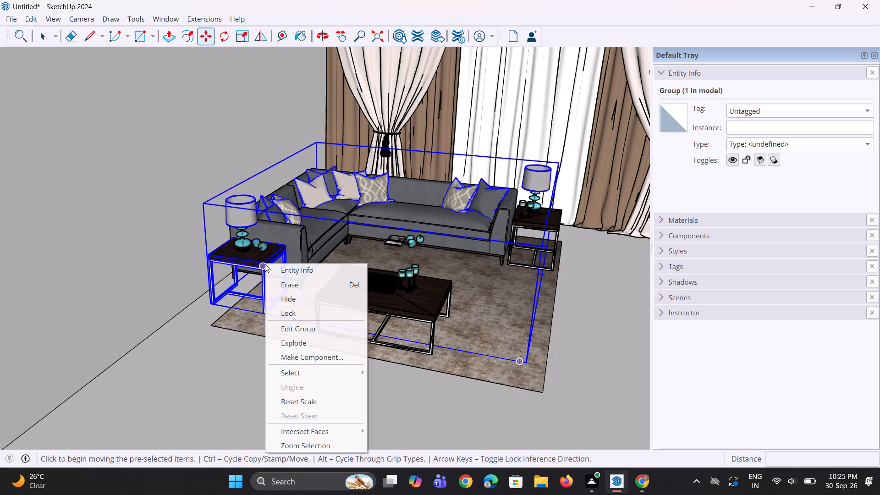
click(305, 343)
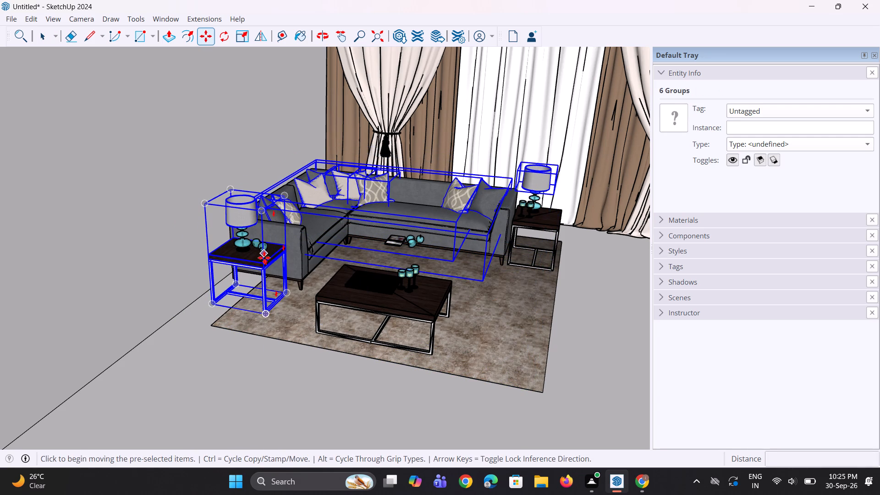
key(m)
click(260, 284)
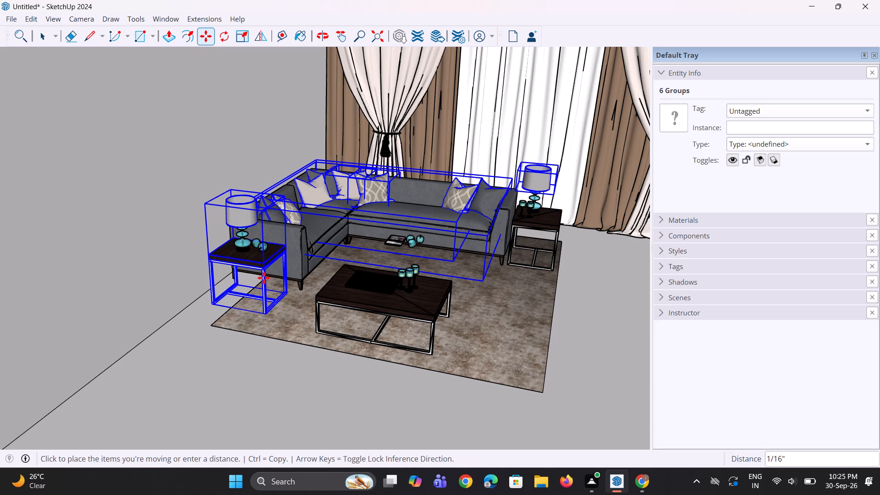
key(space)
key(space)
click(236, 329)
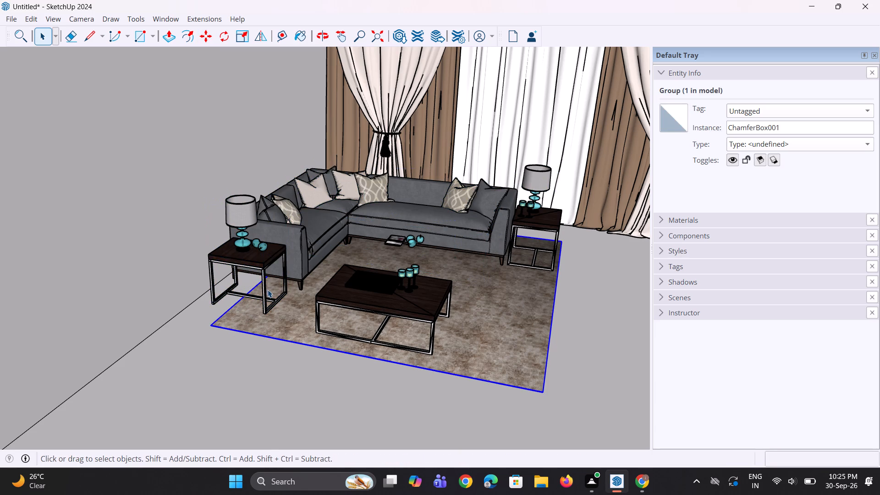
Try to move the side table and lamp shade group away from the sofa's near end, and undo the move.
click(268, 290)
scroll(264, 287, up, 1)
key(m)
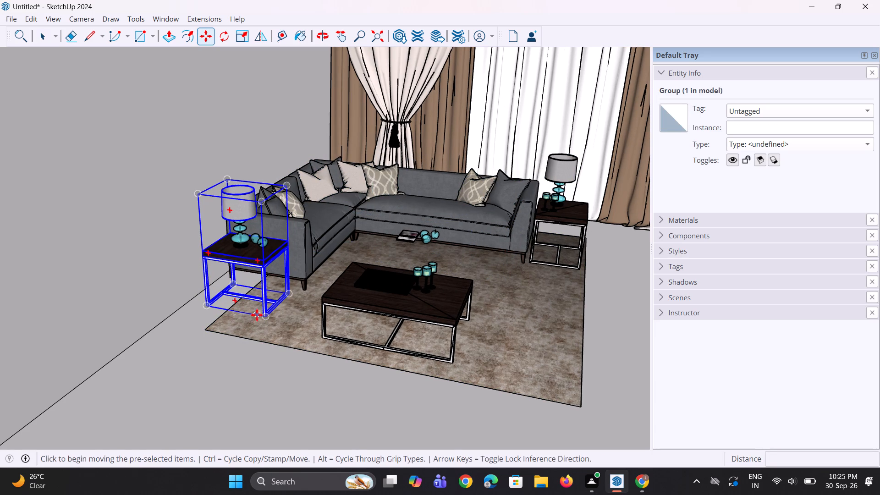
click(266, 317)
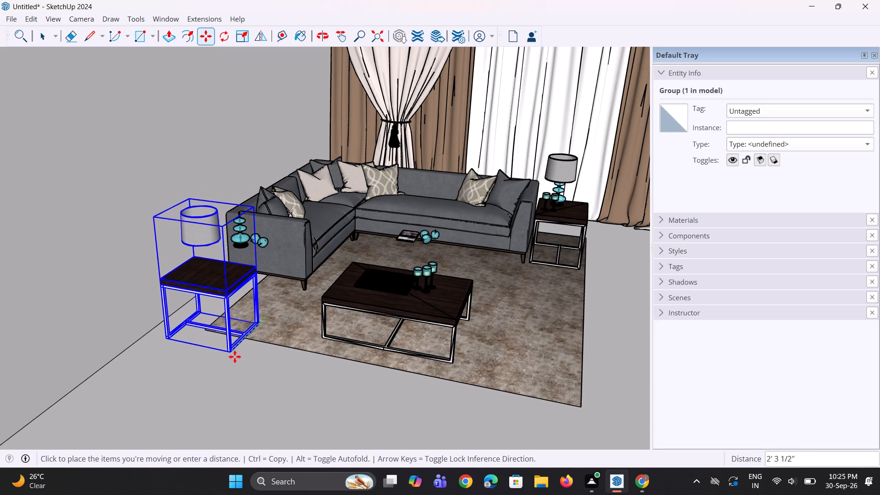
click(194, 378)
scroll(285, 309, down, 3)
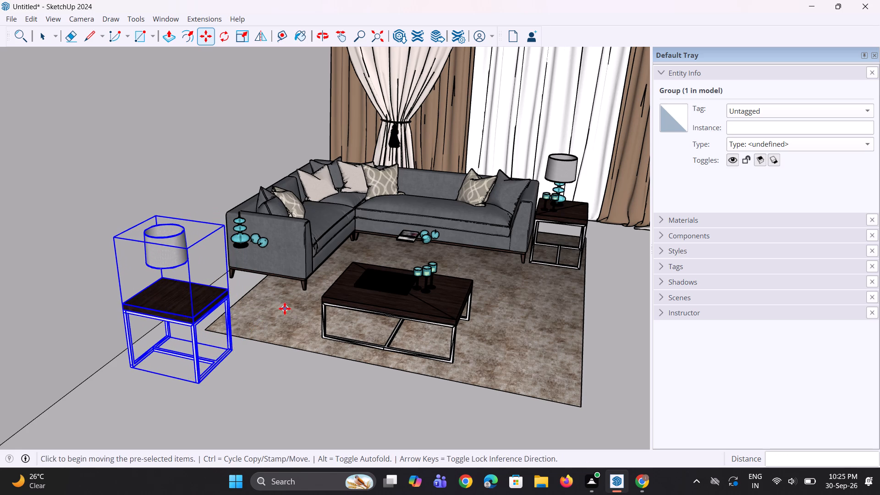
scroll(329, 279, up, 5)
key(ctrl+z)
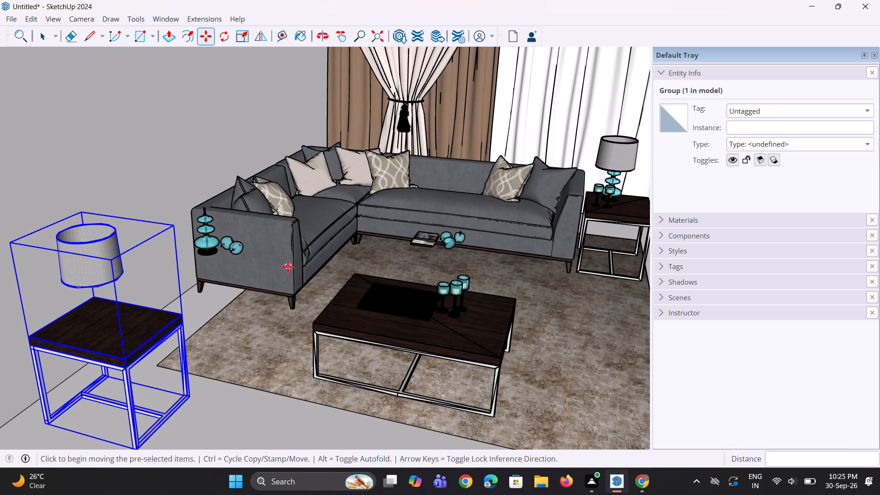
Add the decorative balls and lamp base to the selection and group them with the side table and lamp shade.
key(space)
key(space)
click(243, 246)
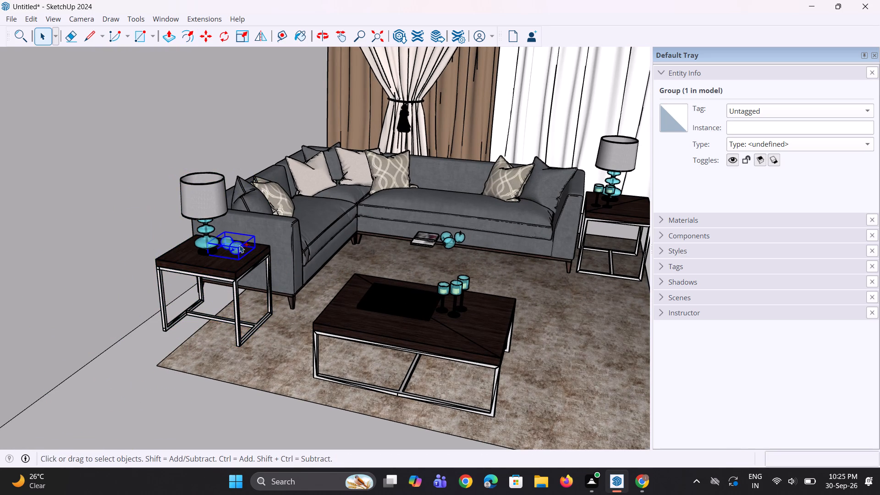
ctrl+click(208, 231)
ctrl+click(205, 202)
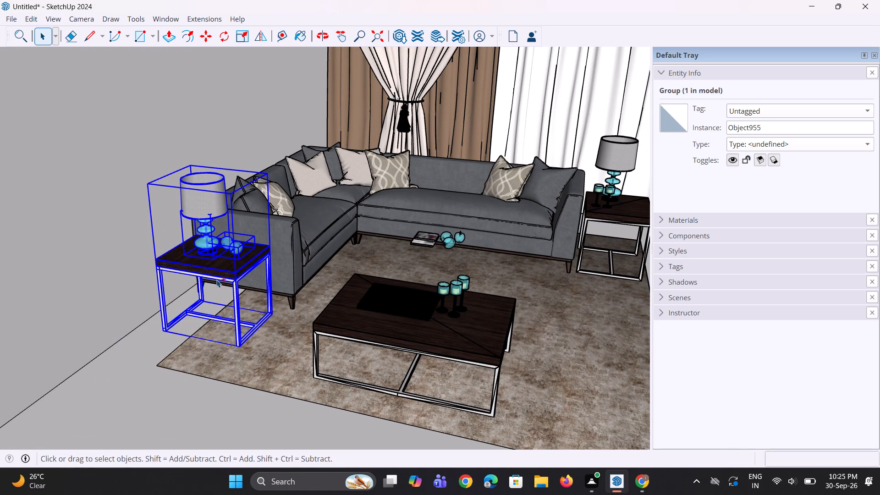
ctrl+right_click(220, 275)
click(246, 395)
scroll(236, 319, down, 2)
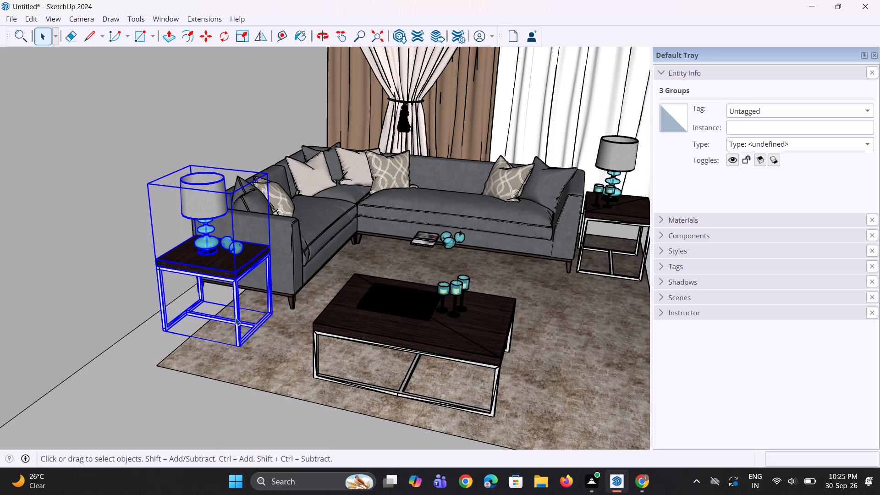
Move the grouped side table, lamp and decorative balls about 2.5 ft away from the sofa's near end.
scroll(235, 318, down, 2)
middle_drag(247, 306, 182, 286)
scroll(207, 270, up, 5)
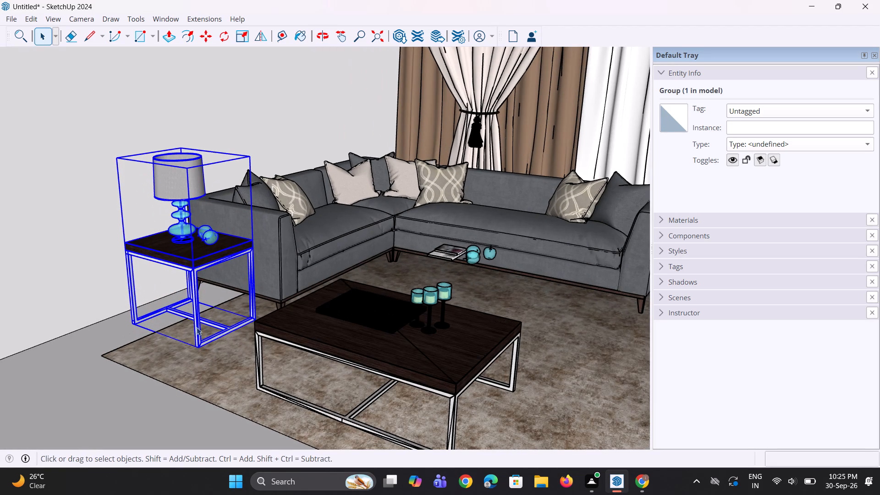
key(m)
click(196, 347)
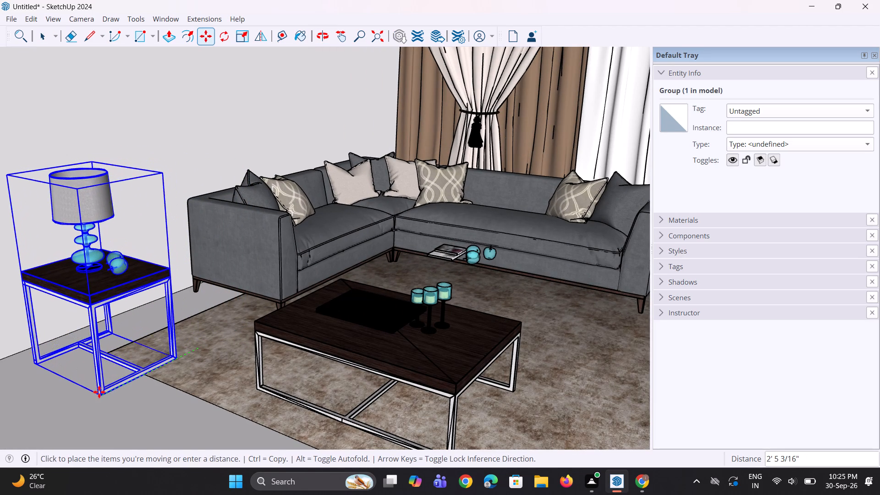
click(94, 393)
Group the side table at the sofa's far end with its lamp base, lamp shade and candle holders.
scroll(234, 319, down, 2)
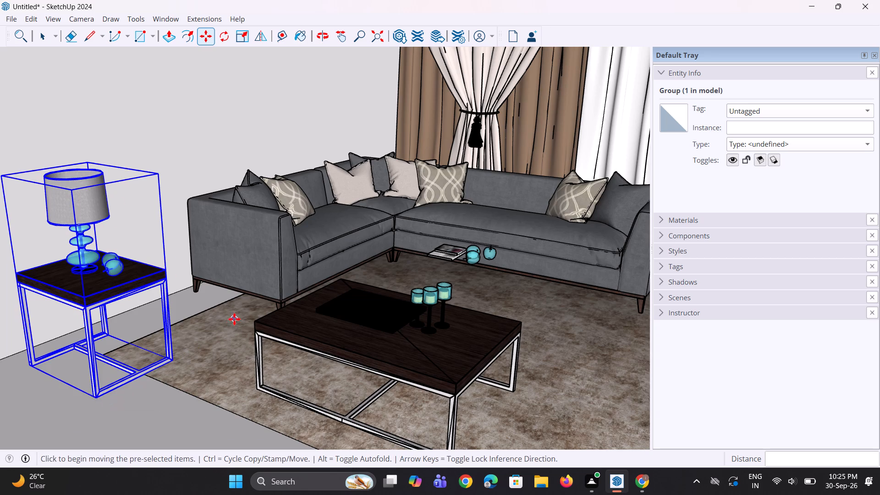
scroll(234, 319, down, 2)
middle_drag(240, 318, 225, 391)
scroll(308, 341, up, 1)
key(space)
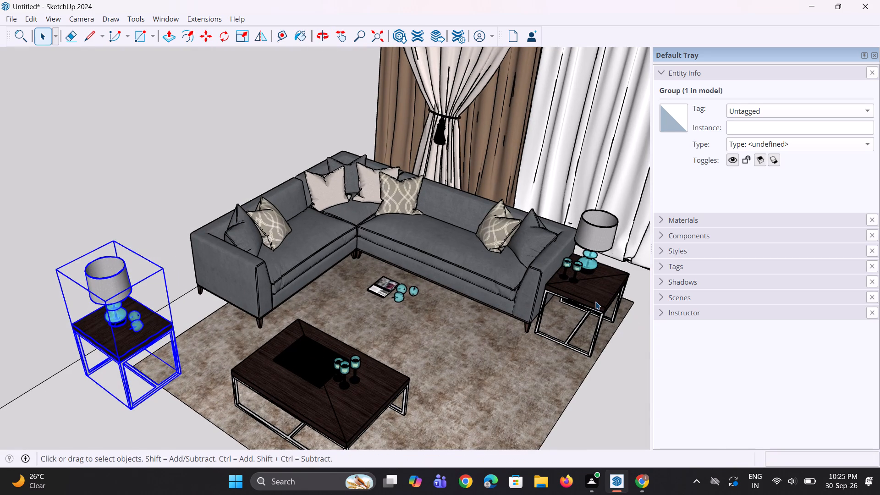
click(595, 302)
scroll(595, 305, up, 3)
ctrl+click(595, 253)
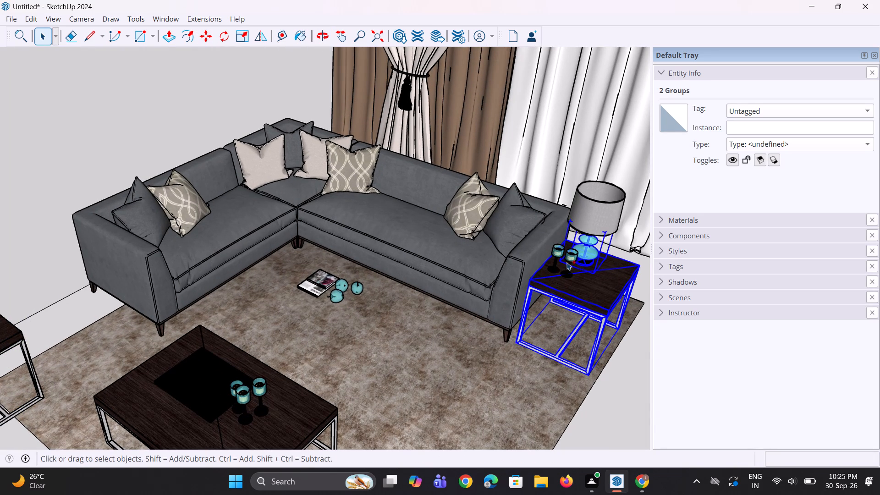
ctrl+click(567, 262)
ctrl+click(562, 250)
ctrl+click(607, 217)
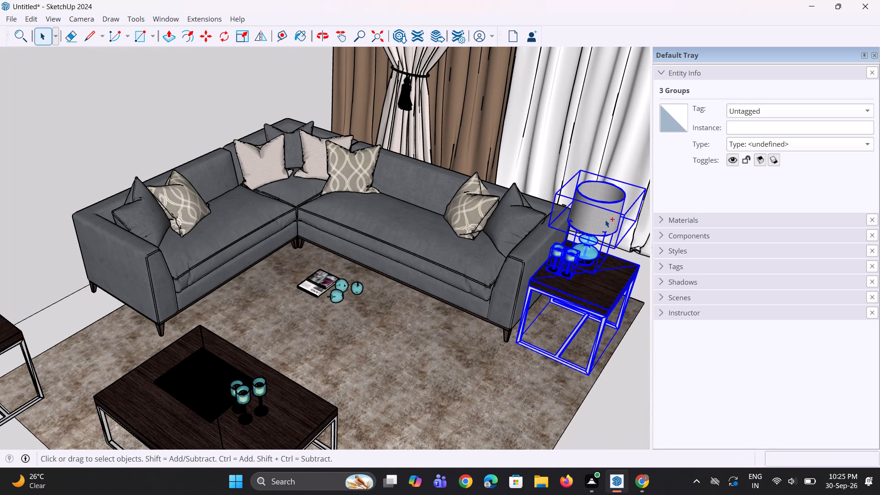
right_click(605, 220)
click(633, 345)
Move the far side table group about 2' 10" along the red axis, away from the sofa's end.
scroll(564, 272, down, 4)
middle_drag(571, 274, 573, 274)
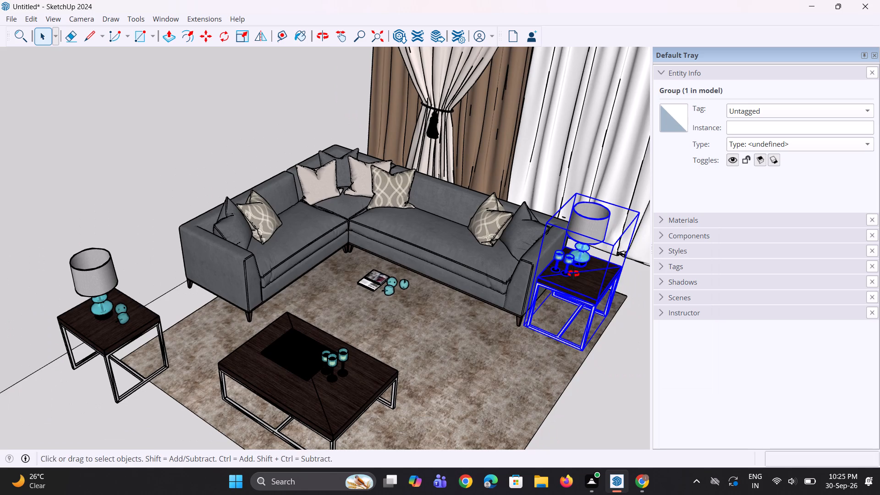
middle_drag(573, 274, 620, 250)
scroll(616, 289, up, 2)
key(m)
scroll(544, 278, down, 9)
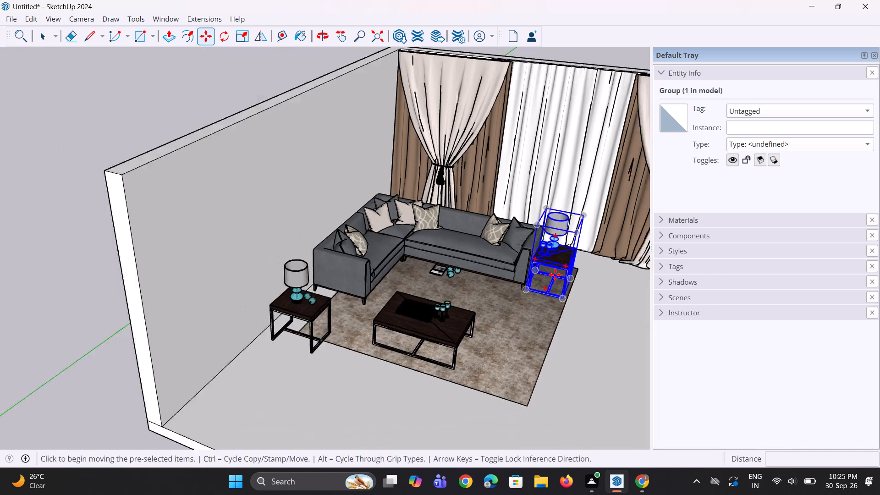
click(557, 294)
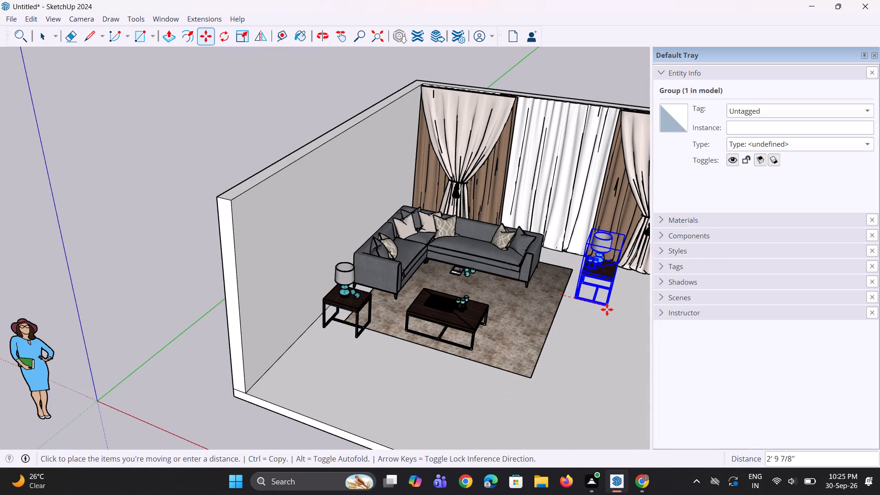
click(607, 309)
Move the magazines and decorative balls from the rug onto the coffee table's black tray, about 3' 11" away.
middle_drag(499, 305, 454, 310)
scroll(478, 292, up, 5)
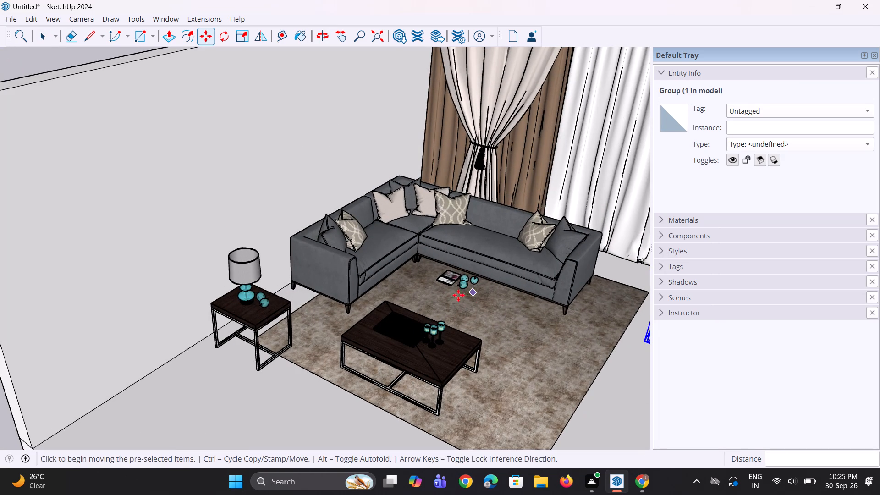
key(space)
click(466, 286)
ctrl+click(478, 280)
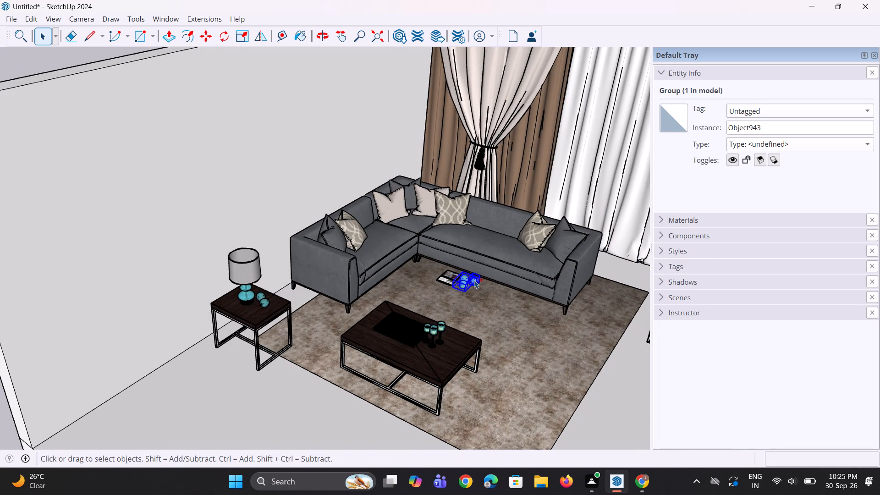
ctrl+click(450, 277)
scroll(437, 280, up, 3)
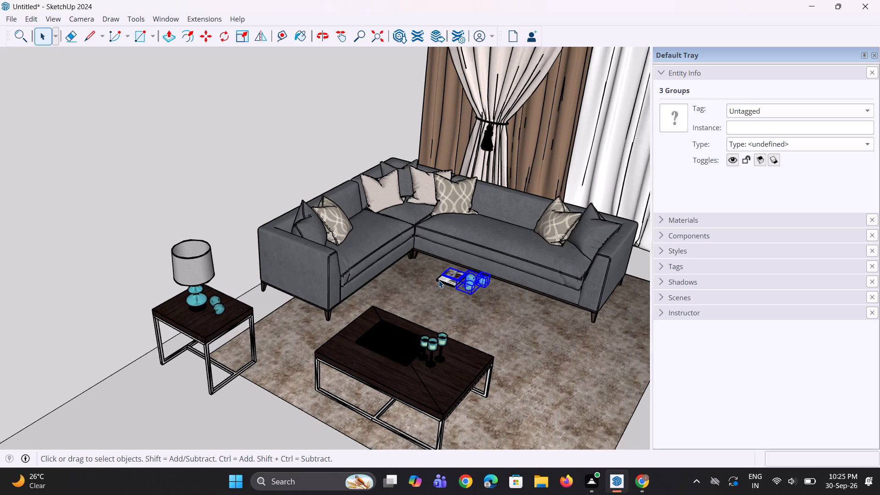
ctrl+click(440, 282)
scroll(453, 283, up, 2)
key(m)
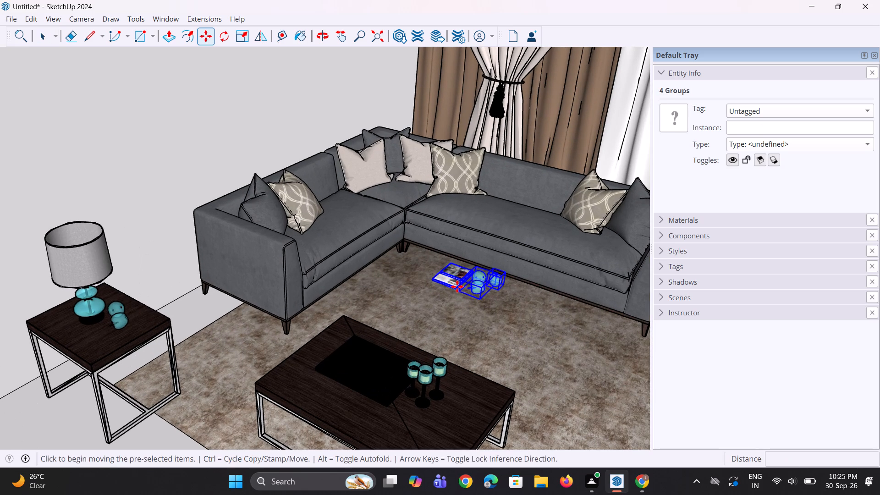
click(478, 298)
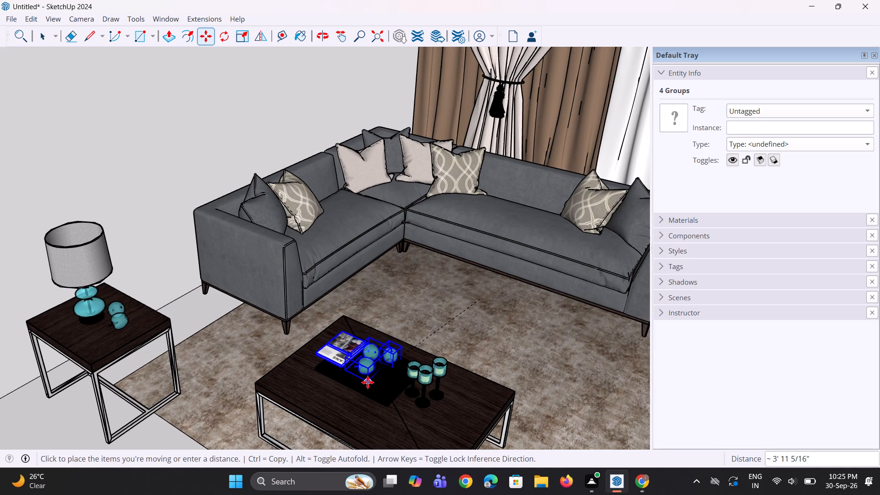
click(369, 382)
Group the coffee table and its candle holders with the magazines and decorative balls.
middle_drag(374, 381, 504, 289)
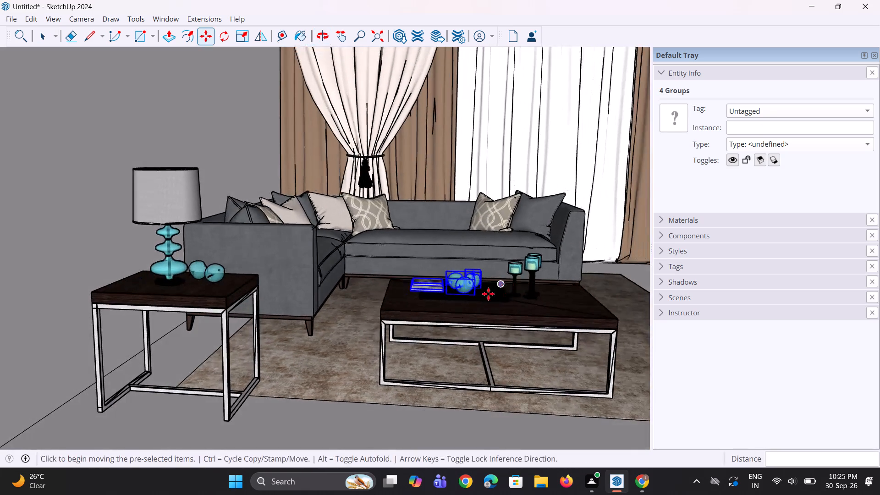
scroll(488, 294, up, 2)
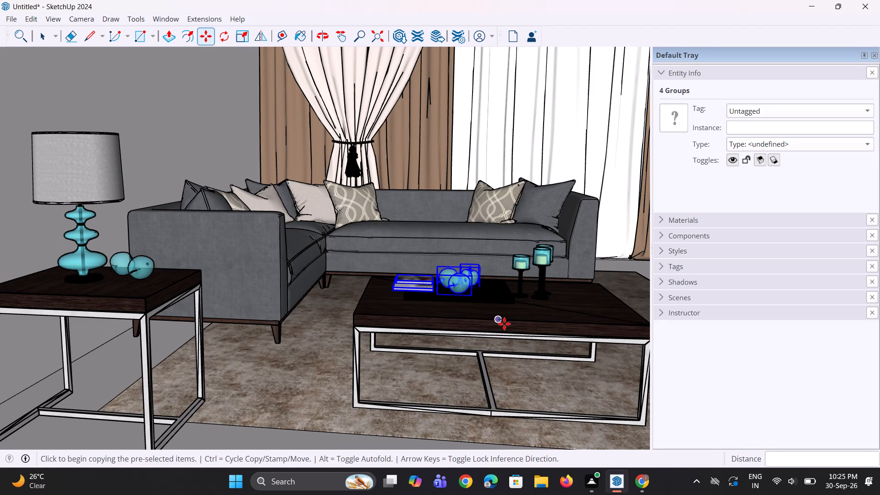
key(space)
ctrl+click(505, 321)
ctrl+right_click(525, 304)
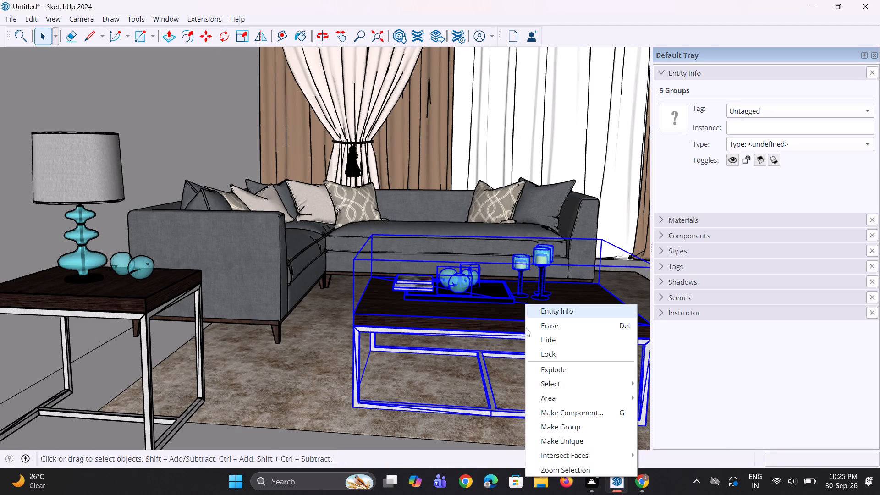
ctrl+click(555, 432)
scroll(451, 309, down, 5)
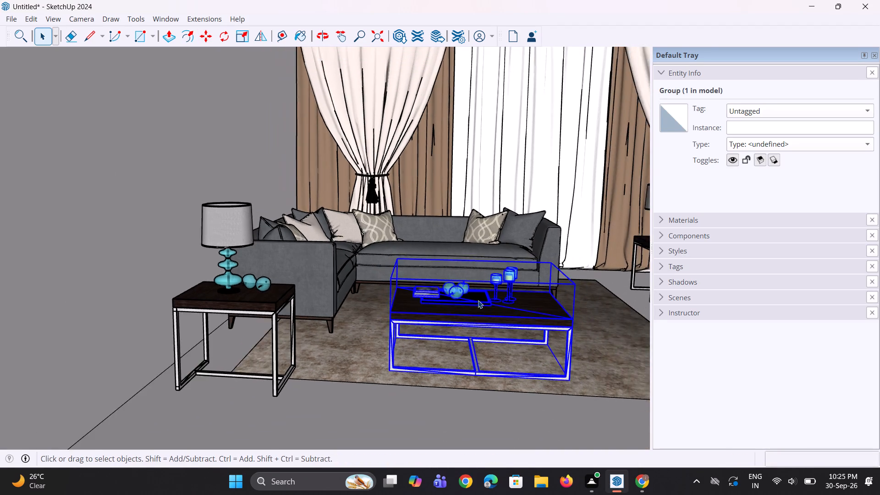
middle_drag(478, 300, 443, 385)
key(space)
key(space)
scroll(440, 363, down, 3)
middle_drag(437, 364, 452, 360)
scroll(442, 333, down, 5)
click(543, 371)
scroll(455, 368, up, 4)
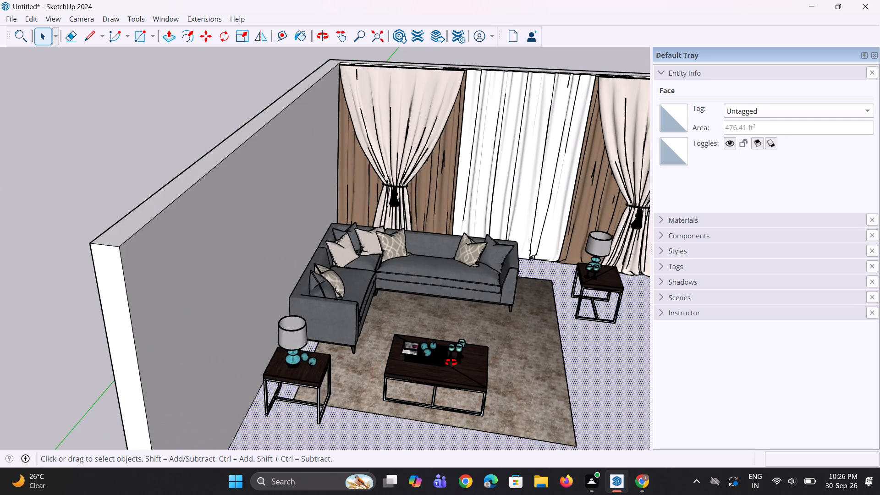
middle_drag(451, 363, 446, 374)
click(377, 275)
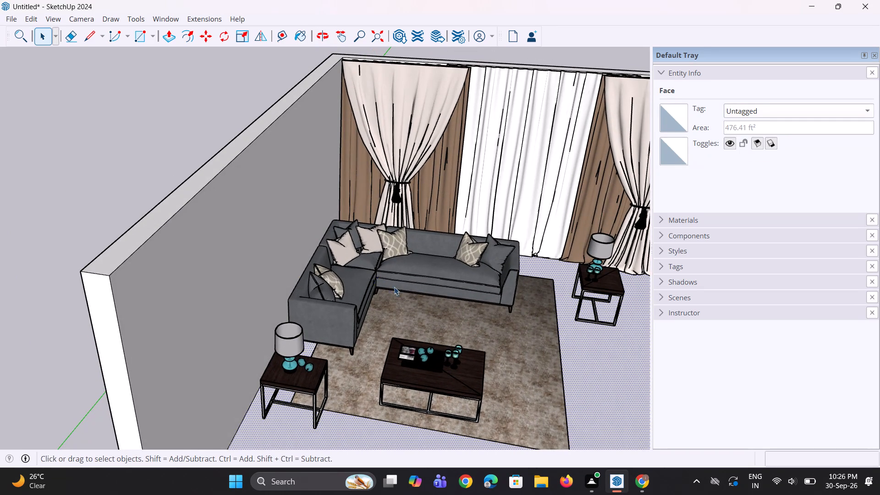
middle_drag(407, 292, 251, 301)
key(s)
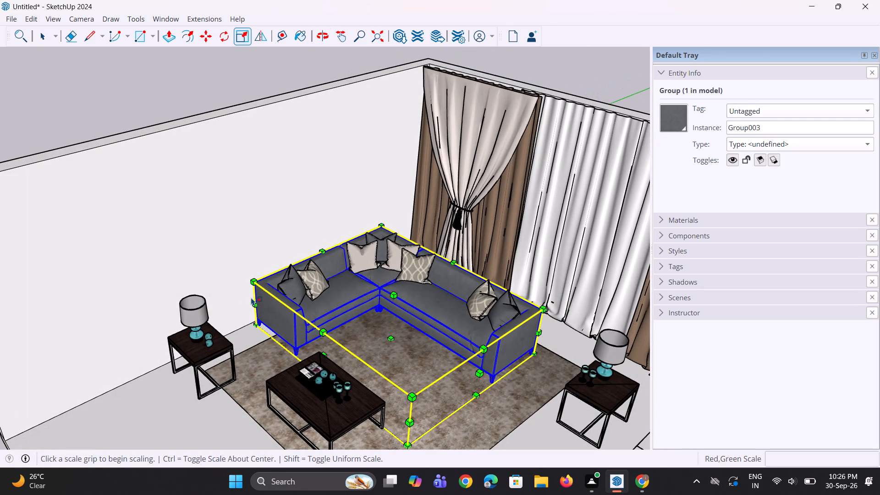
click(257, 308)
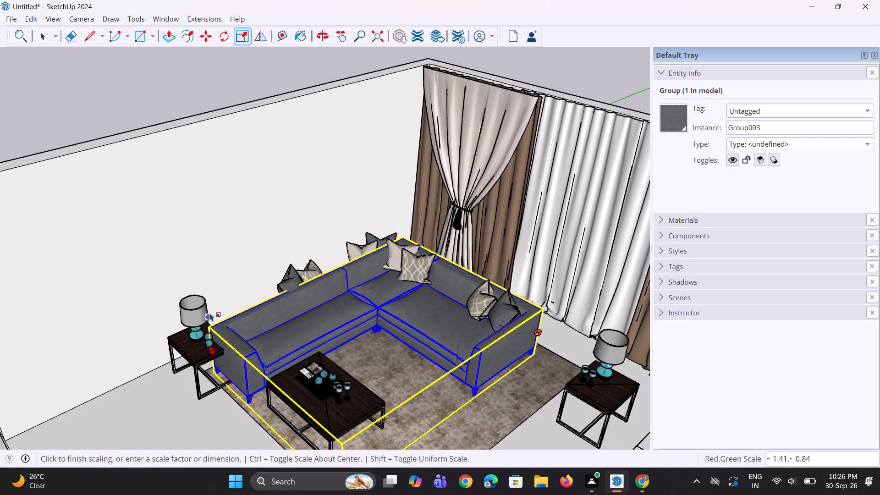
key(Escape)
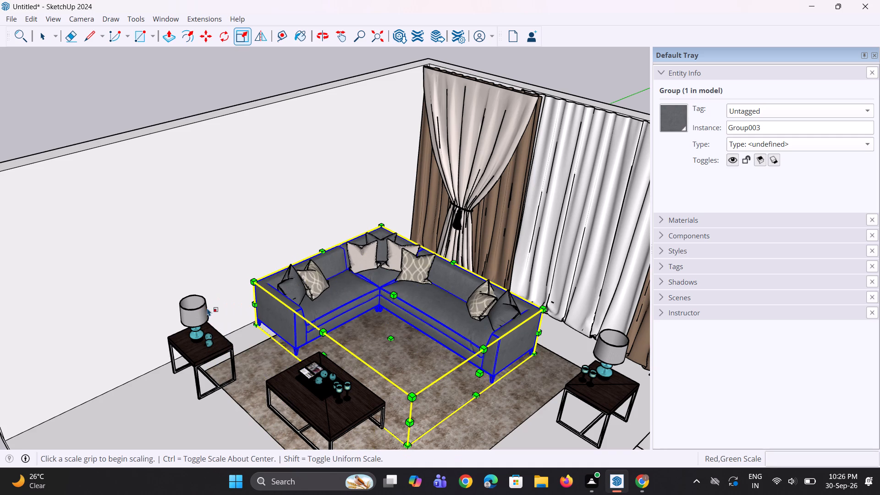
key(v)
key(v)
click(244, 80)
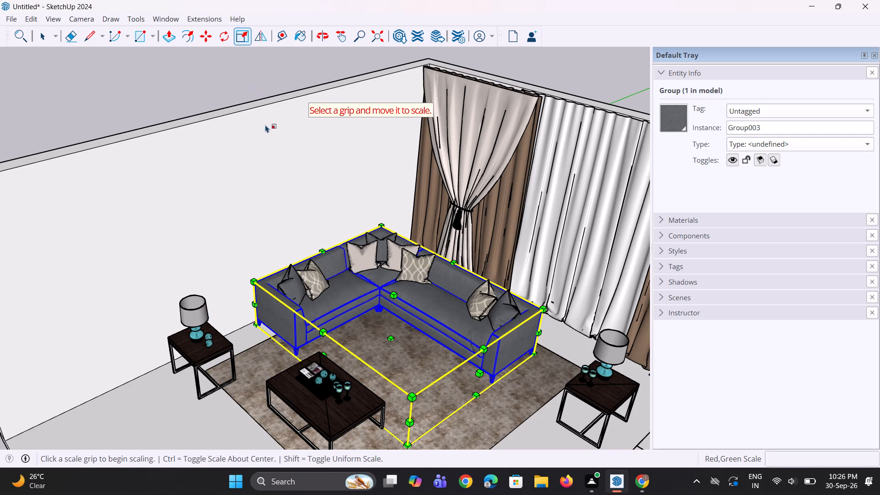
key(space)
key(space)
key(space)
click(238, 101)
Group the L-shaped sofa with all of its cushions.
scroll(320, 279, up, 1)
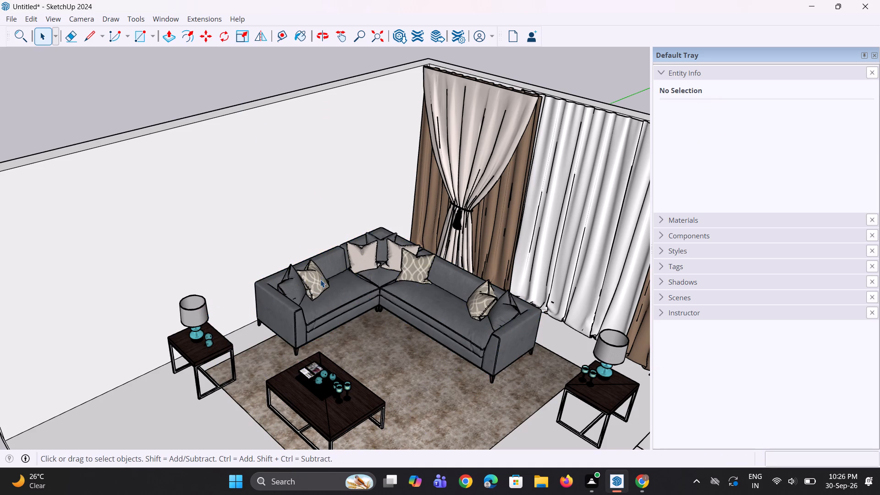
scroll(320, 280, up, 1)
click(322, 313)
scroll(300, 277, up, 2)
ctrl+click(311, 287)
ctrl+click(289, 287)
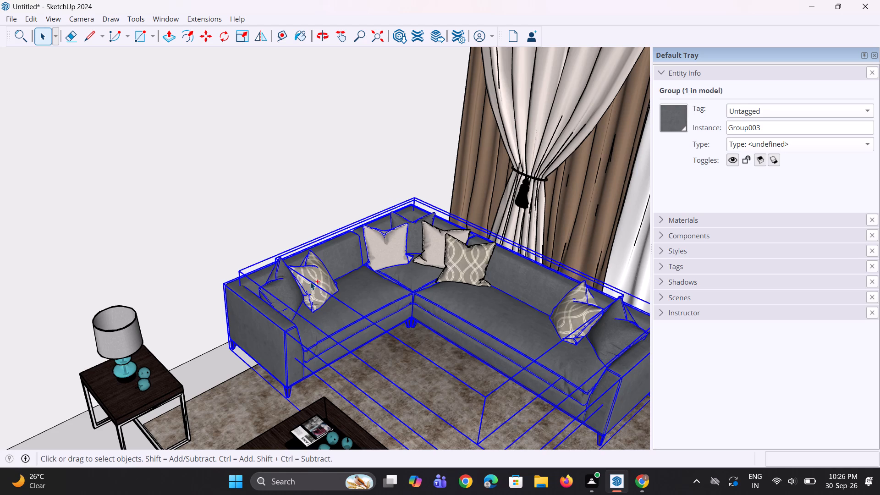
ctrl+click(393, 262)
ctrl+click(456, 263)
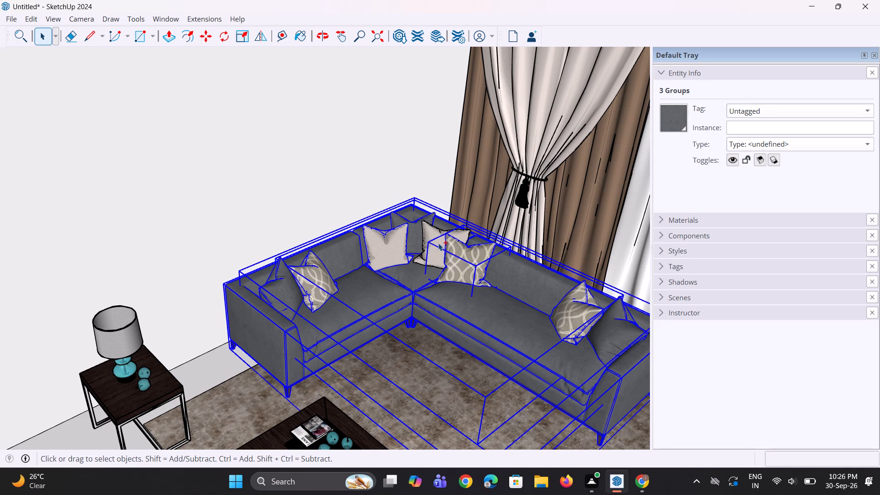
ctrl+click(438, 241)
ctrl+click(572, 316)
ctrl+click(614, 339)
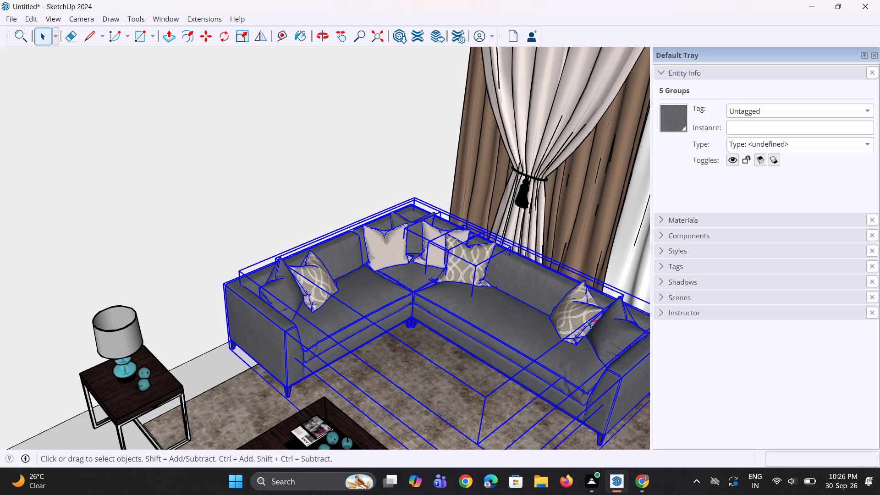
right_click(574, 303)
click(623, 424)
Scale the sofa and cushions group by about 1.25 along the green axis and 1.20 along the red axis.
scroll(426, 289, down, 3)
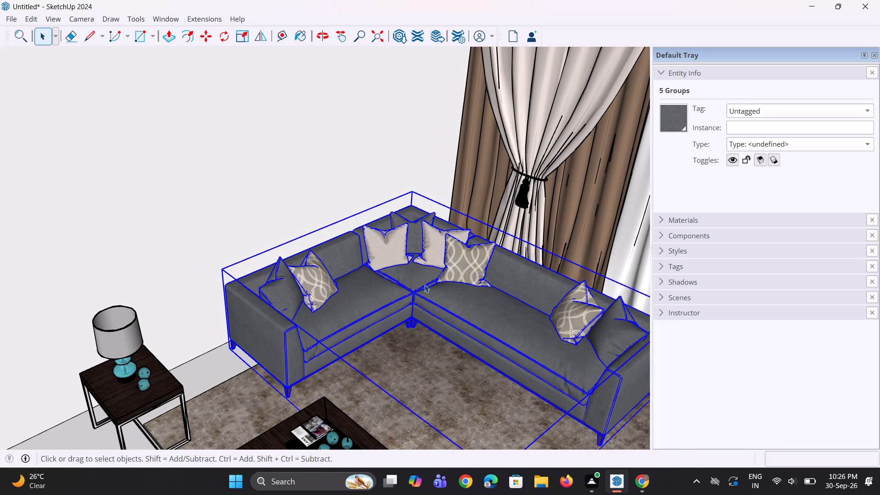
scroll(424, 285, down, 5)
middle_drag(451, 281, 455, 312)
scroll(377, 318, up, 2)
key(s)
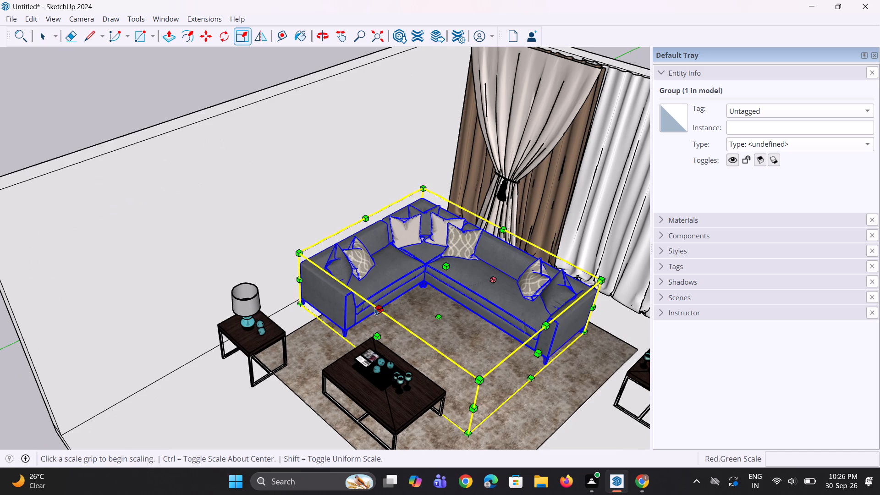
click(379, 336)
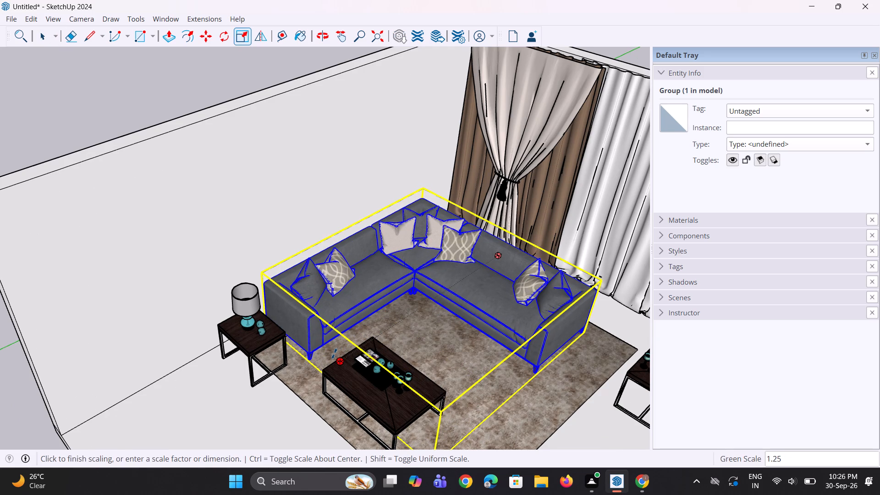
click(334, 353)
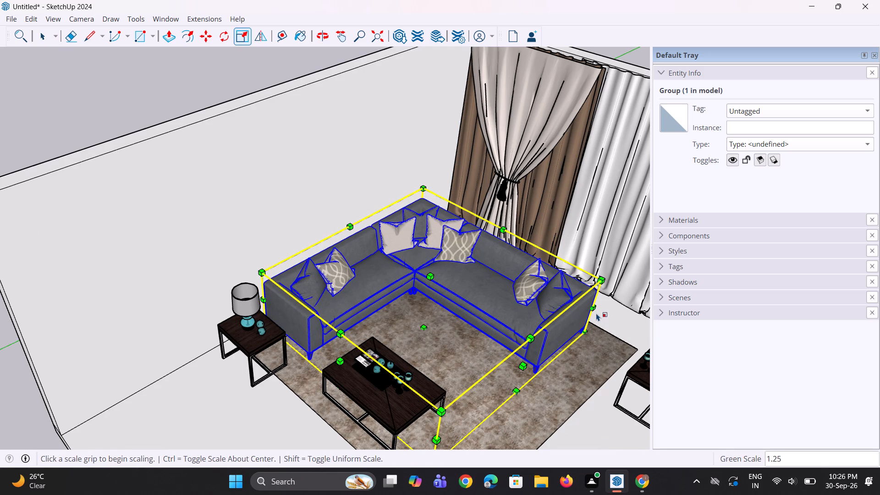
click(595, 309)
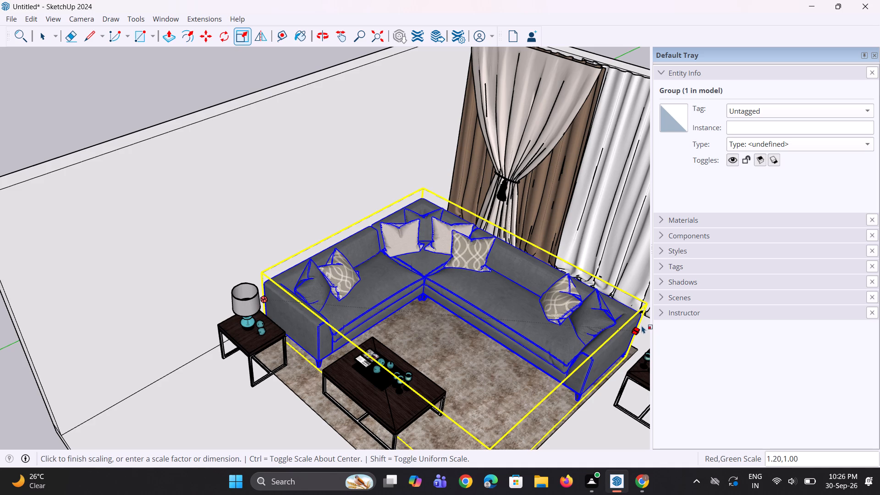
click(642, 325)
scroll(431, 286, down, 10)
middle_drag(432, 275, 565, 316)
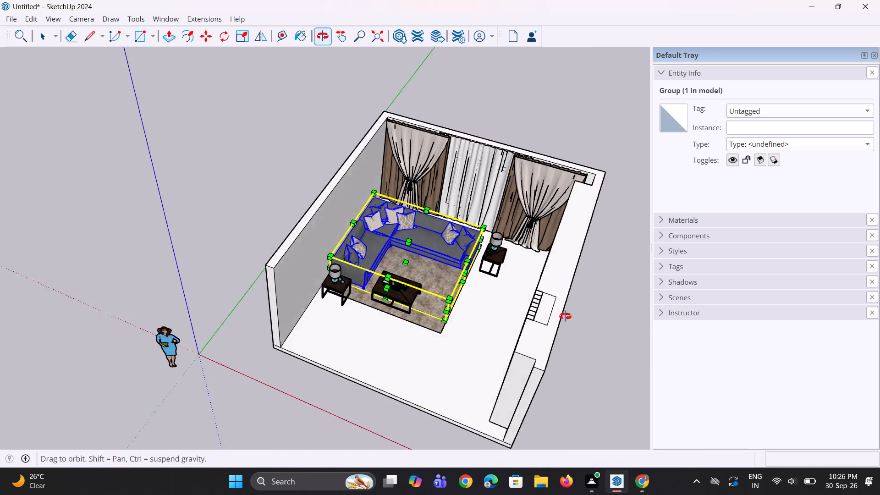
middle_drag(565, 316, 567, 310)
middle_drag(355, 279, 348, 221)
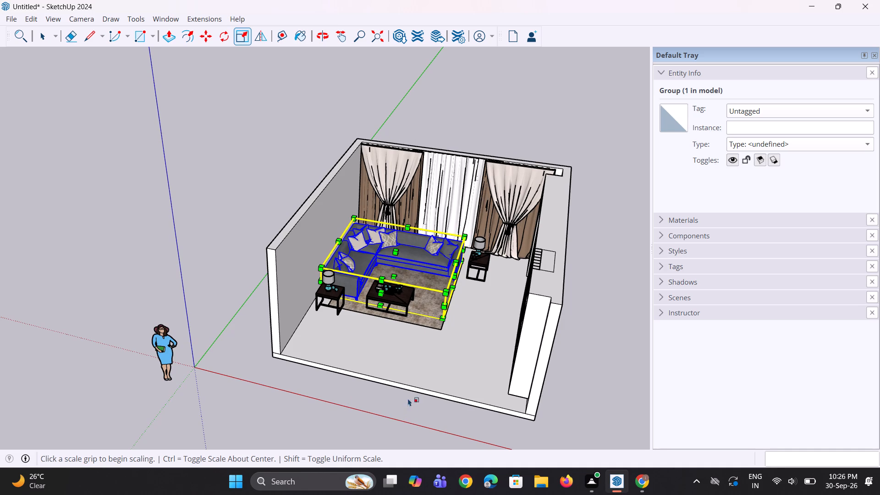
Undo the last scaling of the sofa and cushions group.
scroll(466, 243, down, 2)
middle_drag(457, 251, 637, 296)
scroll(439, 268, up, 3)
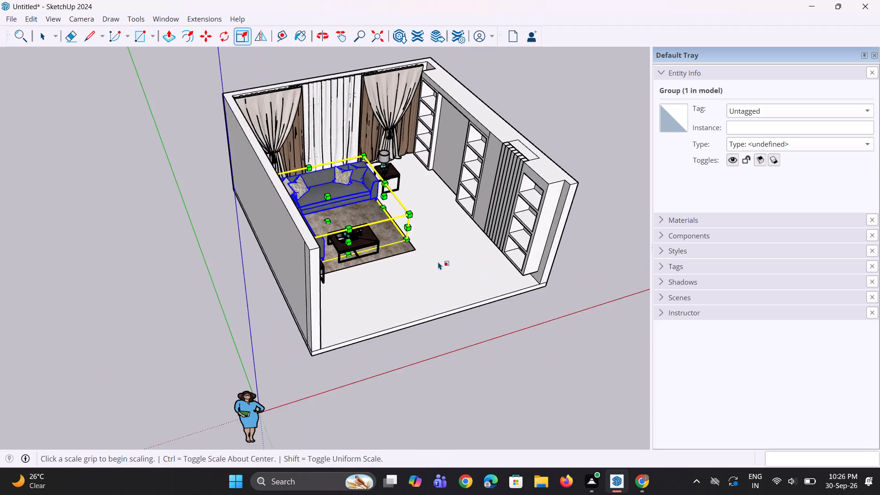
scroll(438, 262, up, 3)
middle_drag(440, 261, 250, 256)
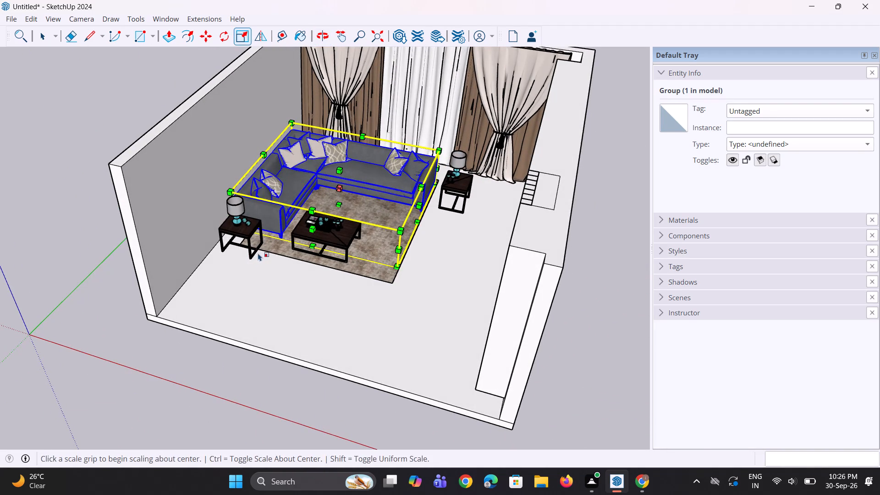
key(ctrl+z)
Move the sofa and cushions group about 2' along the green axis toward the curtains.
middle_drag(275, 249, 224, 236)
scroll(403, 195, up, 3)
middle_drag(408, 192, 329, 340)
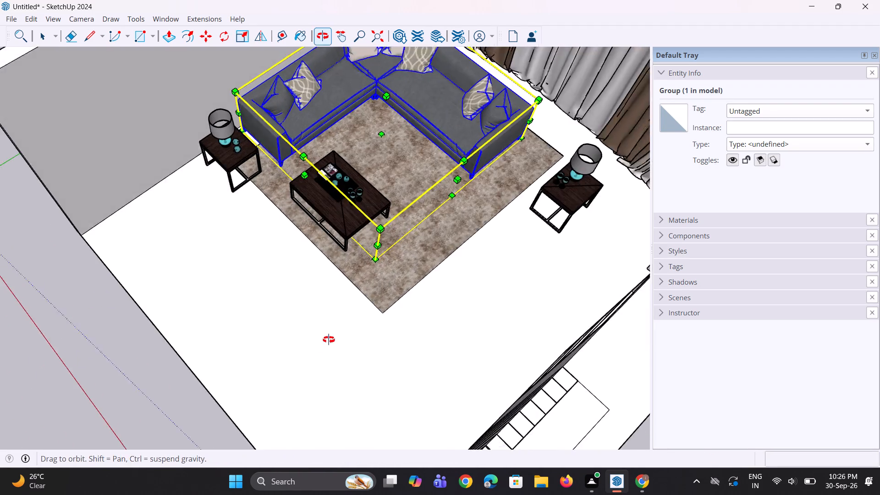
middle_drag(329, 340, 331, 344)
scroll(567, 168, up, 1)
key(m)
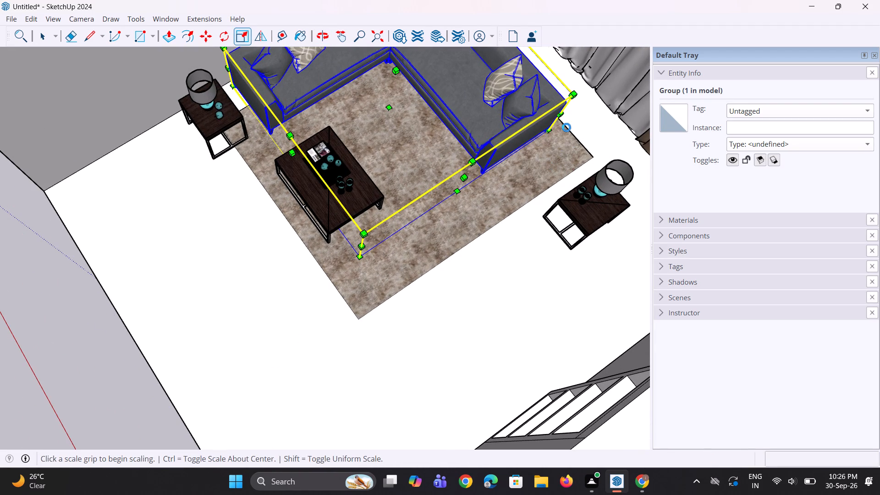
scroll(490, 192, down, 1)
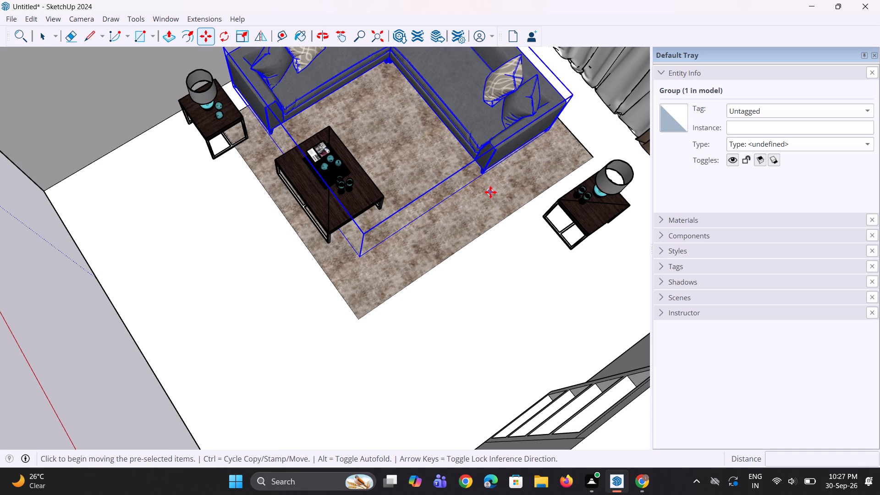
scroll(490, 192, down, 1)
click(543, 145)
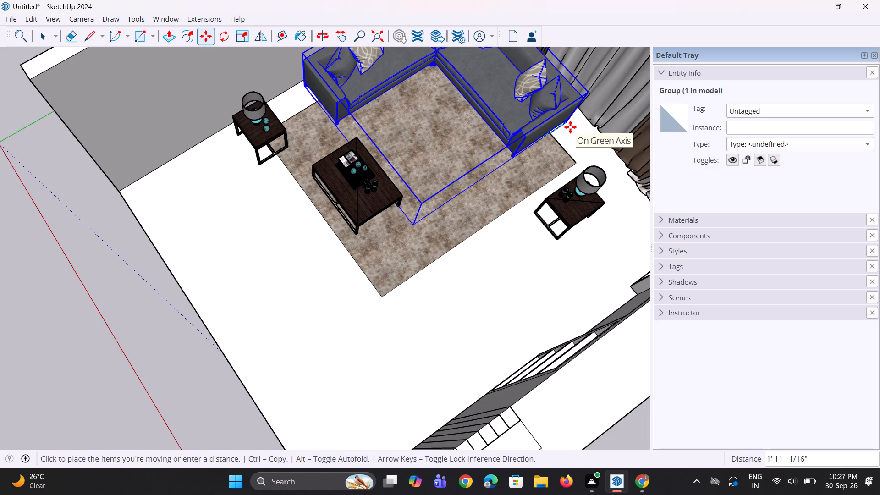
click(570, 127)
scroll(570, 127, down, 3)
key(space)
Move the rug about 1' 2" along the green axis toward the curtains.
click(522, 185)
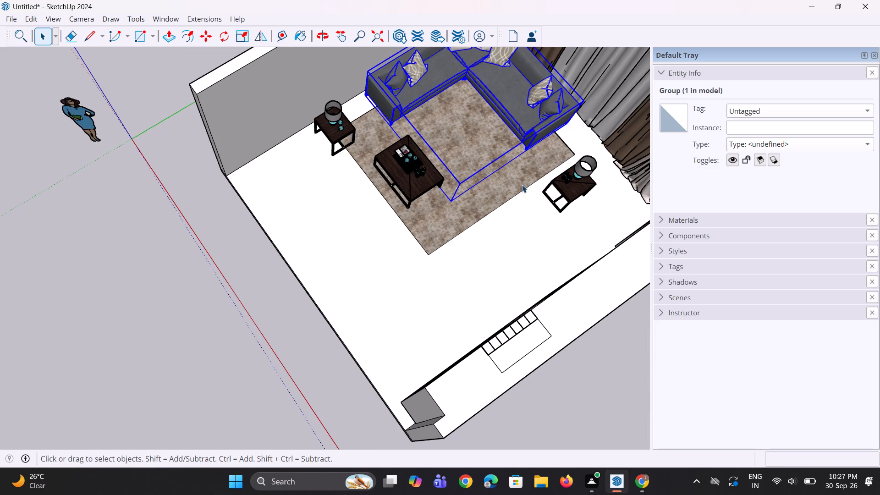
key(m)
click(575, 154)
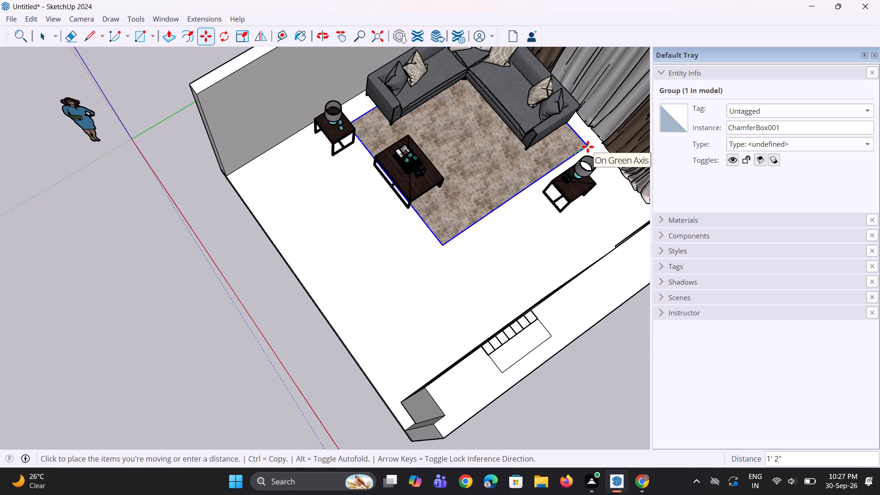
click(588, 147)
key(space)
key(space)
Move the coffee table group about 3' 9" along the green axis, further onto the rug toward the sofa.
click(428, 183)
scroll(427, 185, up, 3)
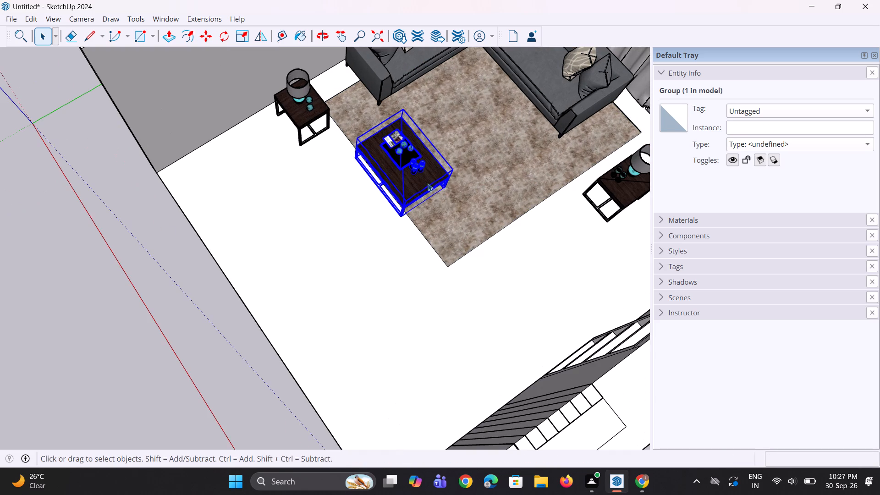
key(m)
click(448, 185)
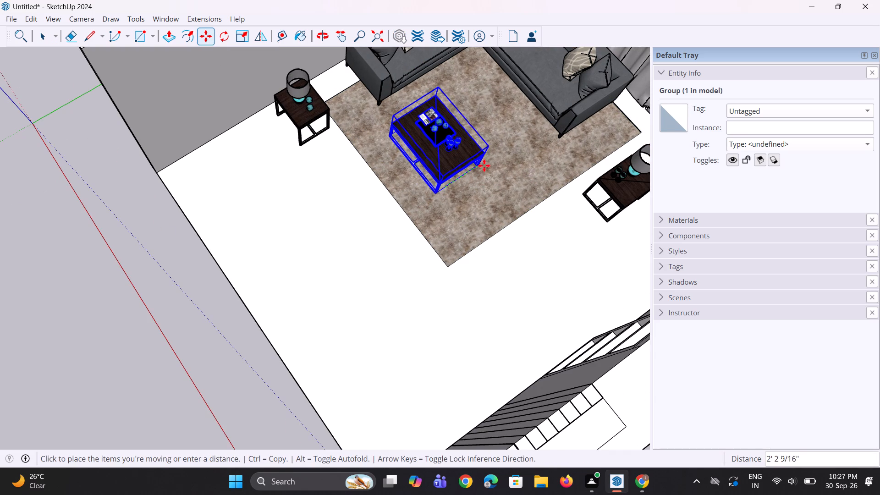
click(506, 153)
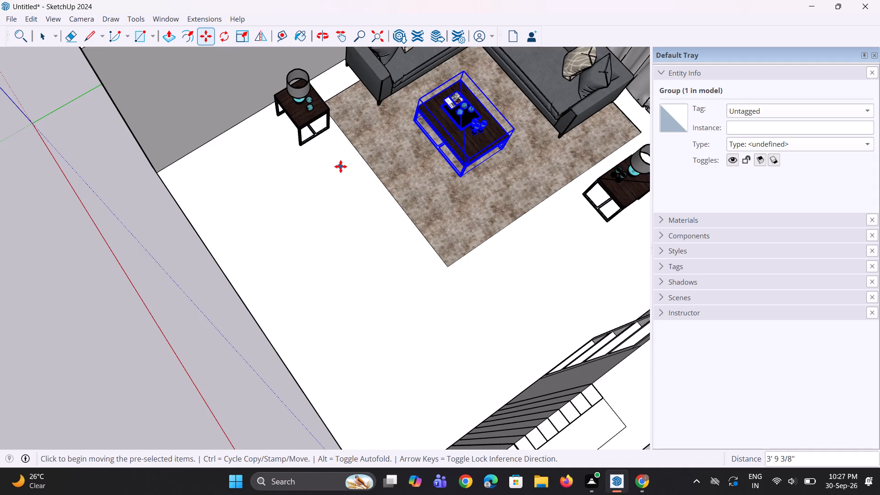
Delete the side table and lamp group standing beside the rug near the curtains.
scroll(341, 166, down, 1)
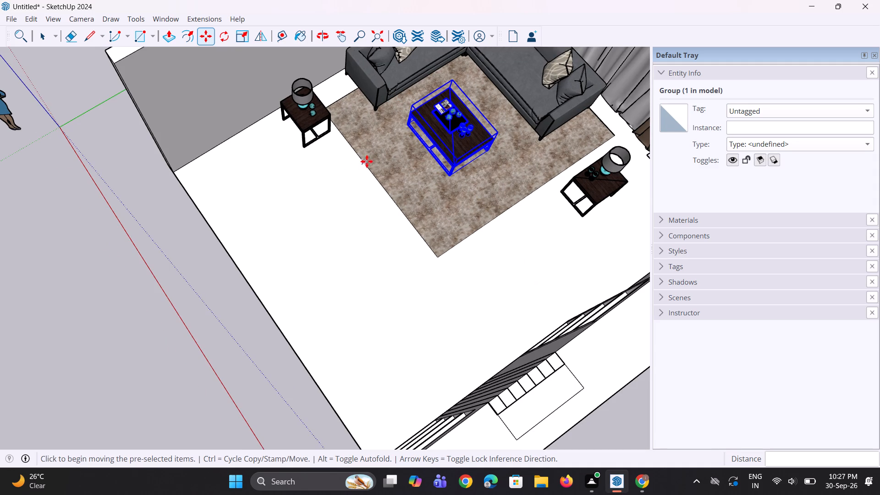
scroll(367, 161, down, 4)
middle_drag(383, 166, 563, 18)
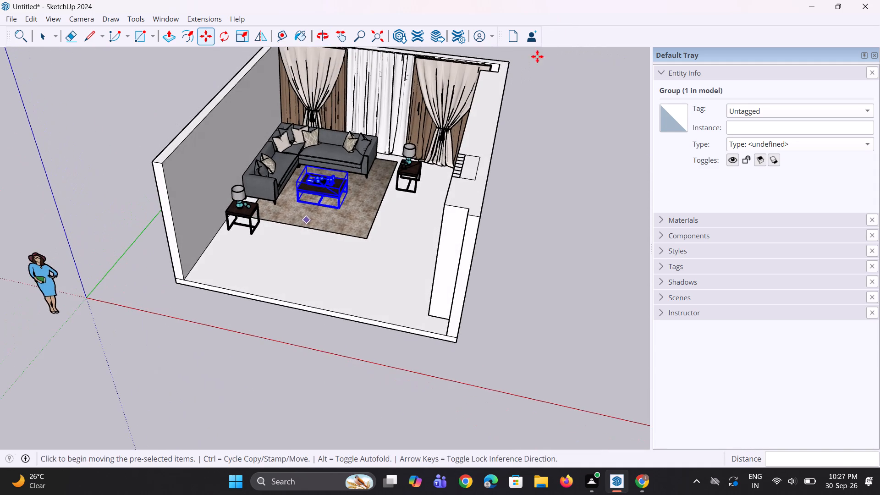
scroll(475, 121, up, 2)
scroll(396, 155, up, 1)
middle_drag(396, 156, 409, 130)
scroll(373, 208, up, 3)
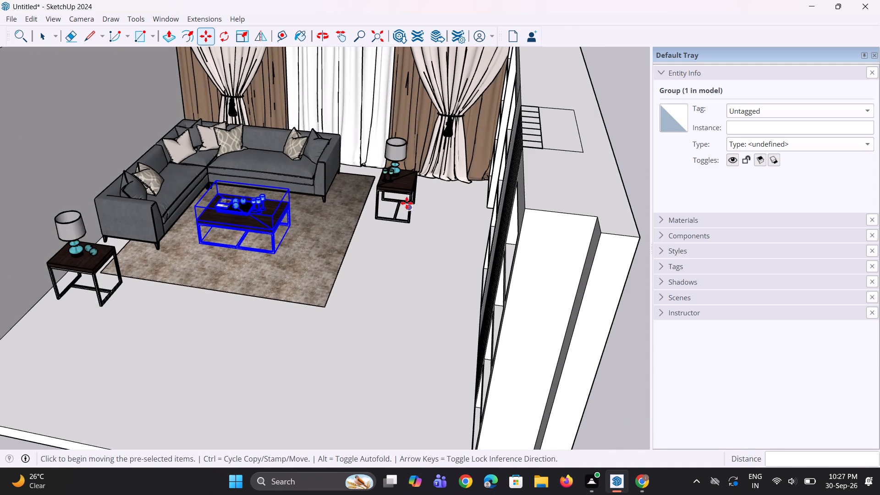
key(space)
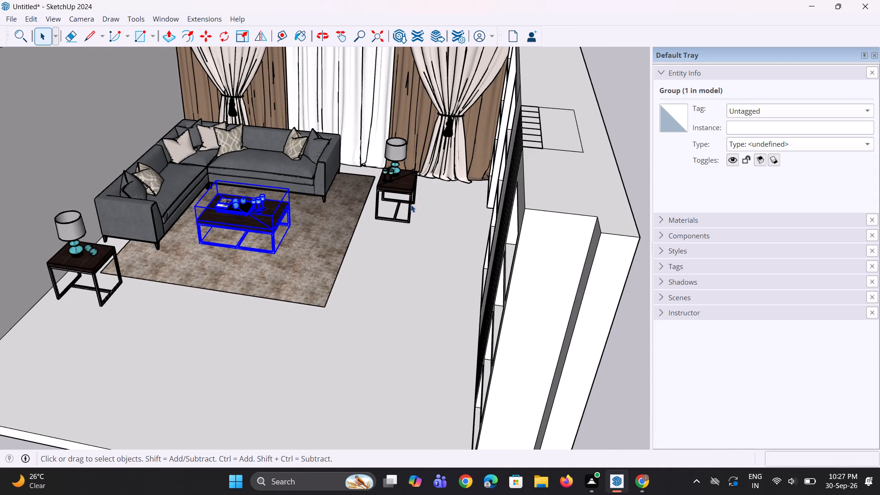
click(410, 197)
key(Delete)
Move the remaining side table and lamp group about 2' 1" along the green axis toward the sofa's end.
scroll(396, 195, down, 3)
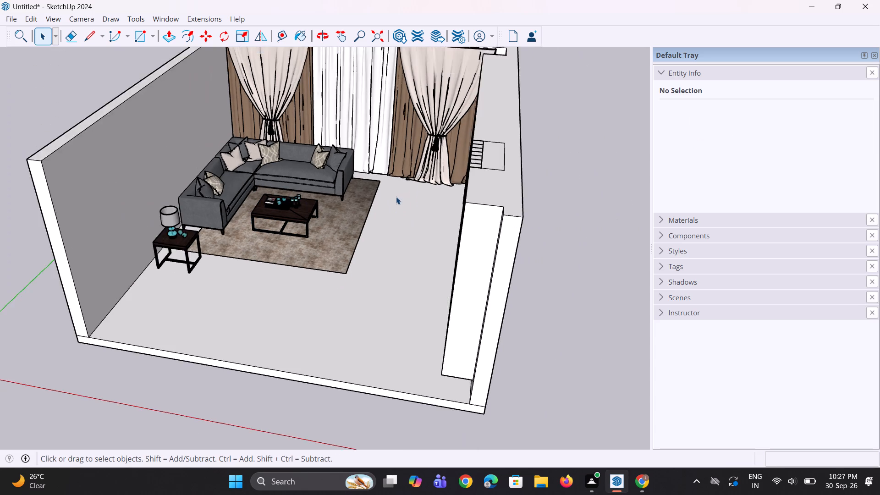
middle_drag(397, 197, 223, 284)
scroll(249, 186, up, 3)
click(248, 173)
scroll(272, 171, up, 4)
key(m)
click(262, 202)
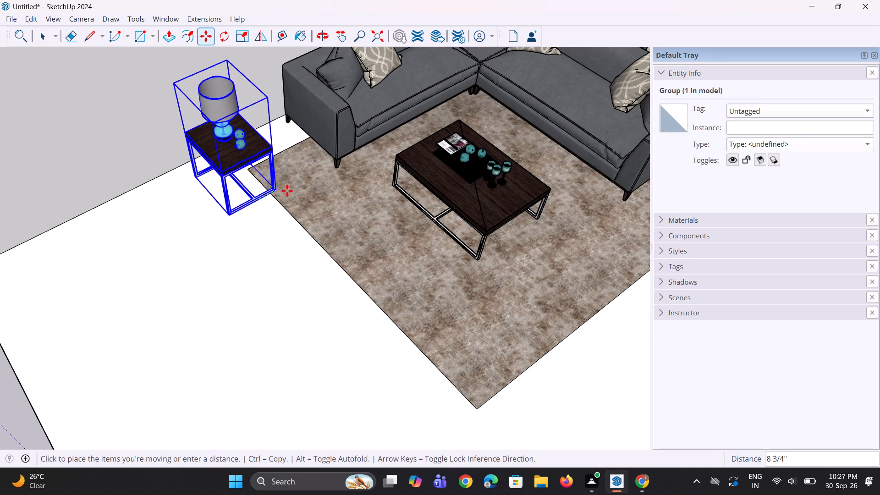
click(314, 177)
scroll(310, 181, down, 5)
key(space)
key(space)
Examine the furniture arrangement in the room from several angles, including toward the shelving wall.
middle_drag(252, 215, 337, 166)
scroll(246, 226, down, 3)
middle_drag(248, 231, 263, 211)
scroll(263, 211, up, 1)
click(132, 342)
middle_drag(169, 330, 172, 329)
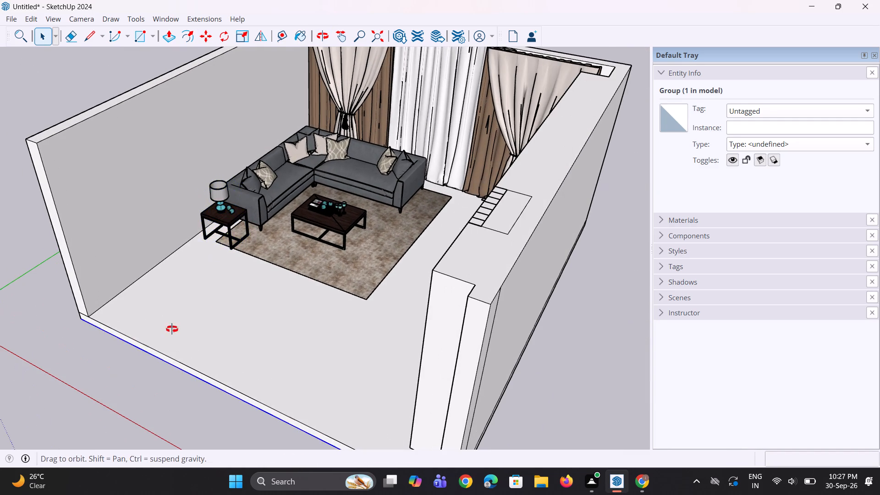
middle_drag(172, 329, 425, 277)
middle_drag(412, 279, 348, 286)
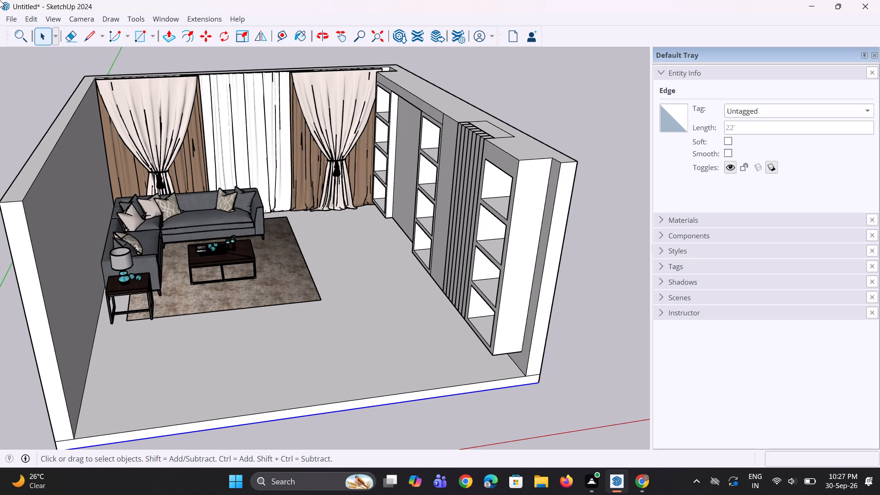
Switch to the 3D Warehouse sofa search page in Chrome.
click(11, 17)
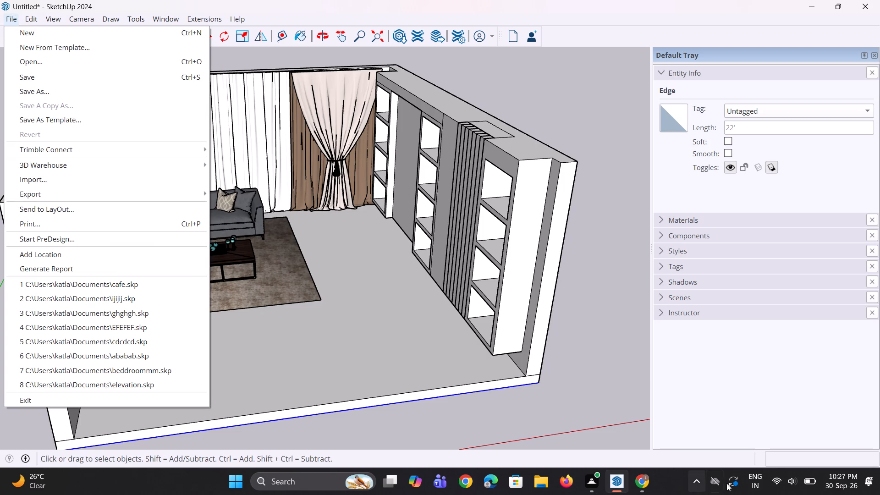
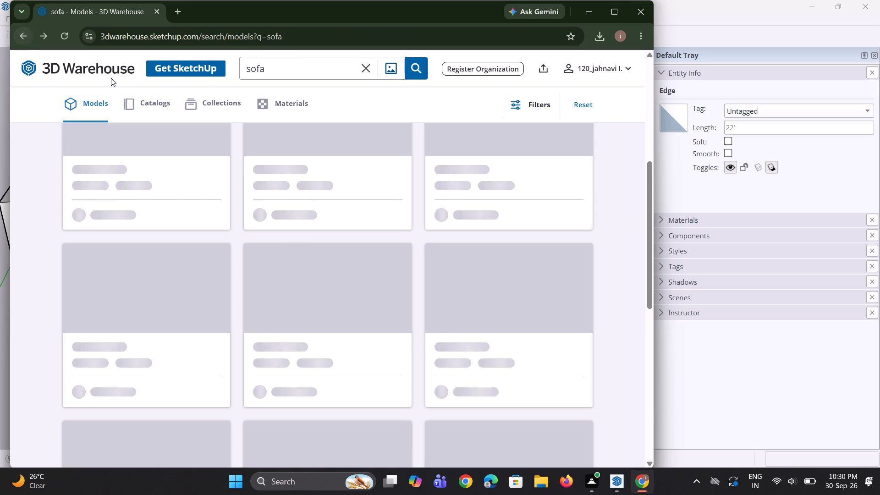
Return to the sofa results in 3D Warehouse and search the models for "dinning table".
drag(281, 70, 219, 67)
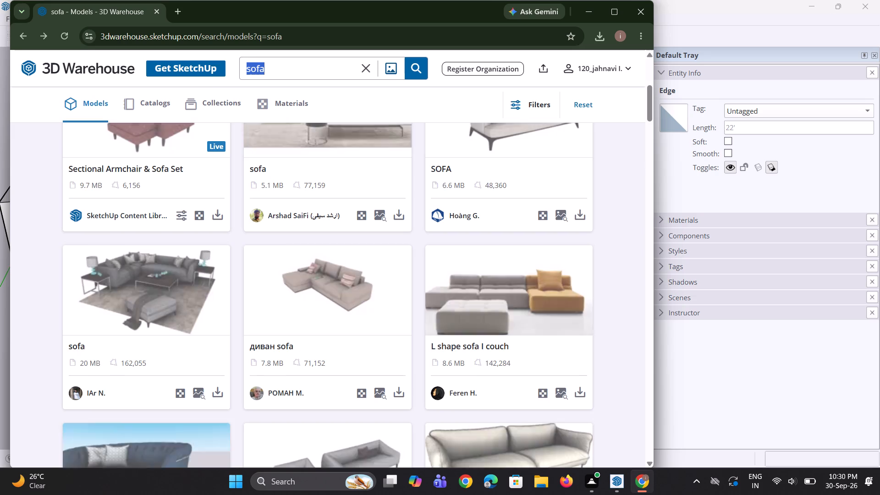
text(dinn)
text(in)
text(g)
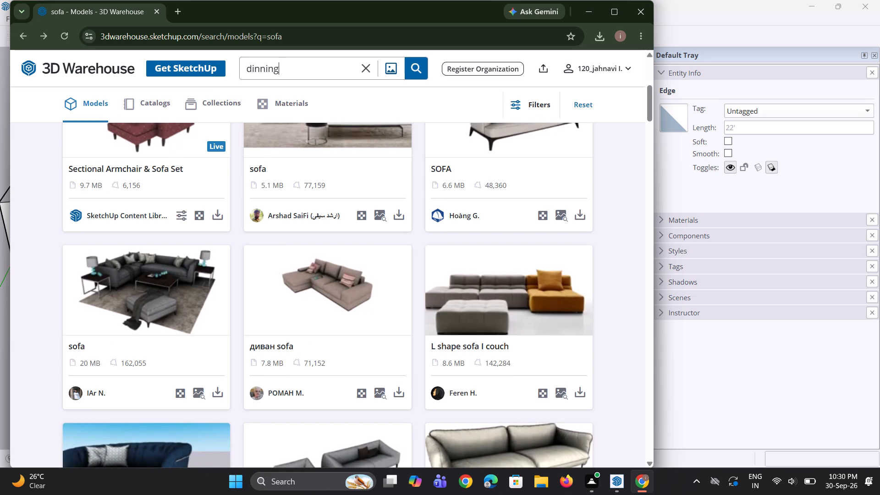
key(space)
text(ta)
key(b)
key(l)
key(e)
key(Return)
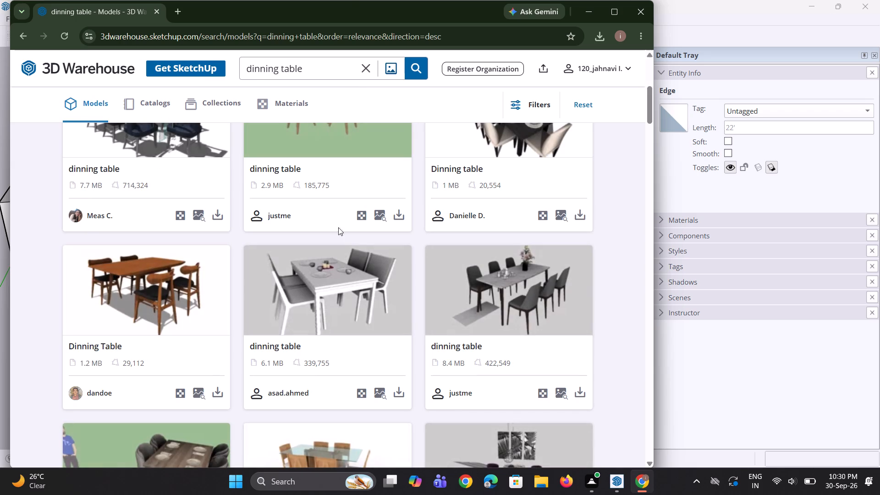
Browse the dining table search results for a table-and-chairs set that suits the living room model.
scroll(284, 380, down, 3)
scroll(285, 370, up, 5)
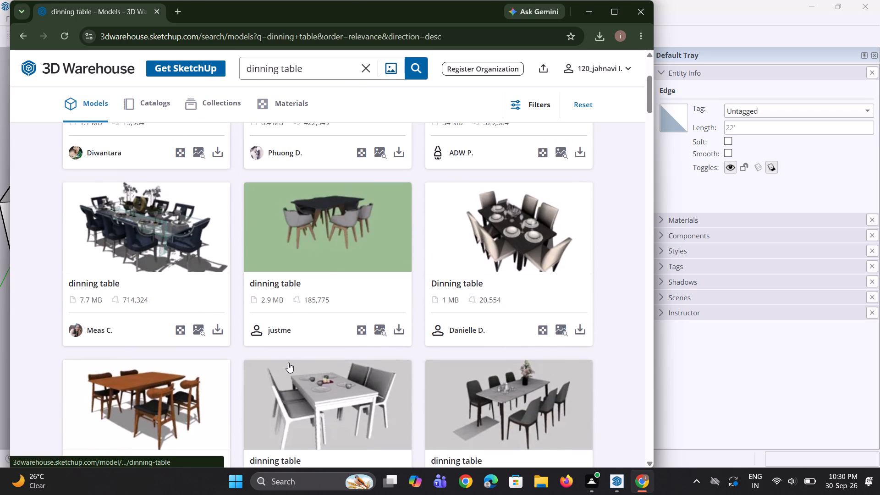
scroll(288, 363, up, 4)
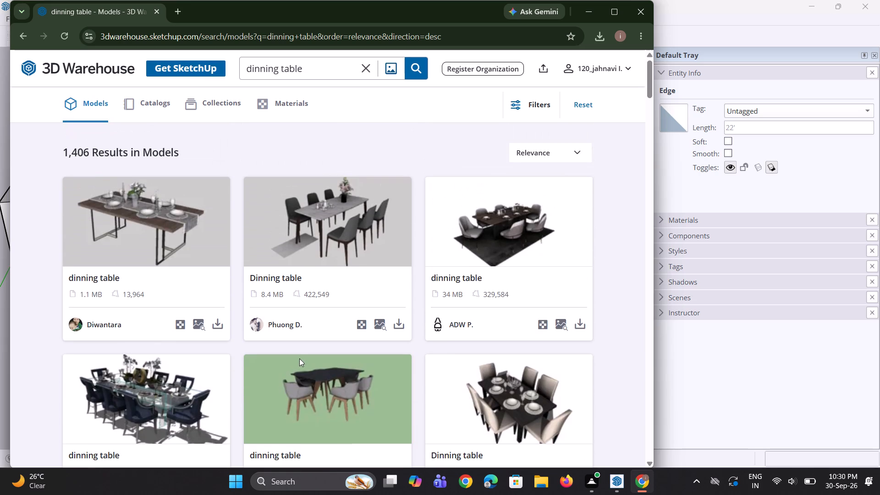
scroll(299, 358, up, 7)
scroll(351, 284, up, 5)
scroll(355, 284, down, 10)
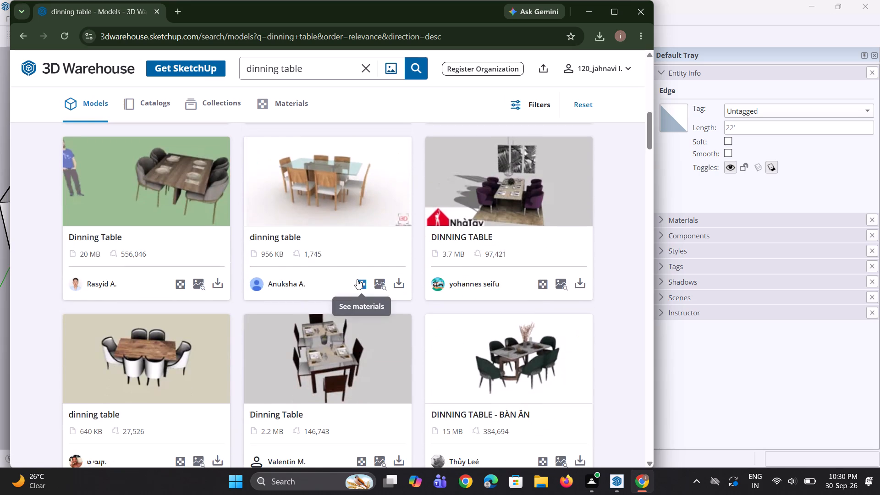
scroll(357, 279, down, 6)
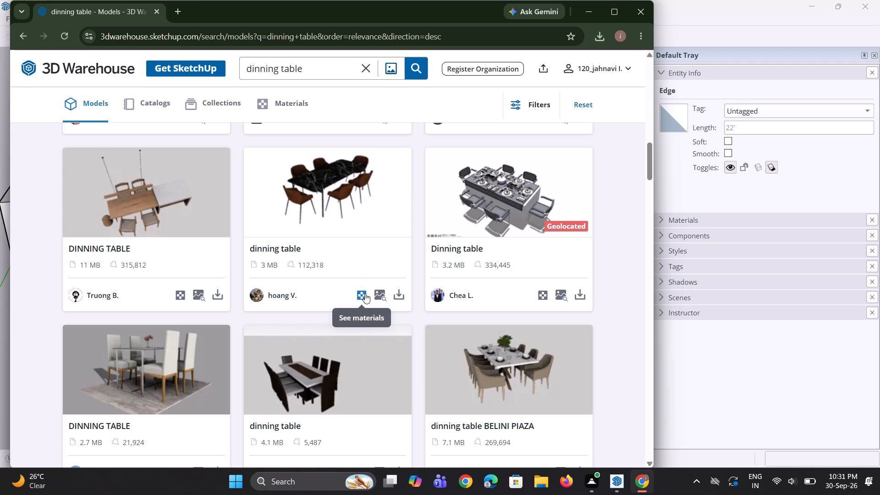
scroll(365, 293, down, 2)
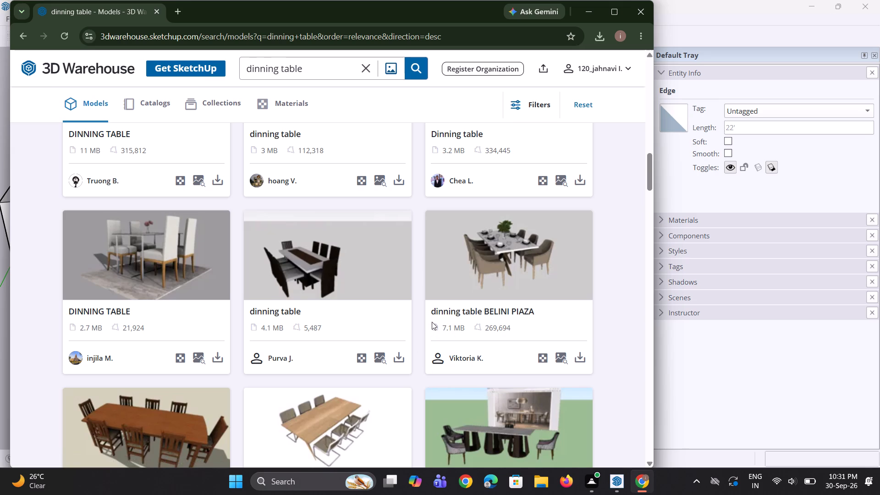
scroll(412, 312, down, 1)
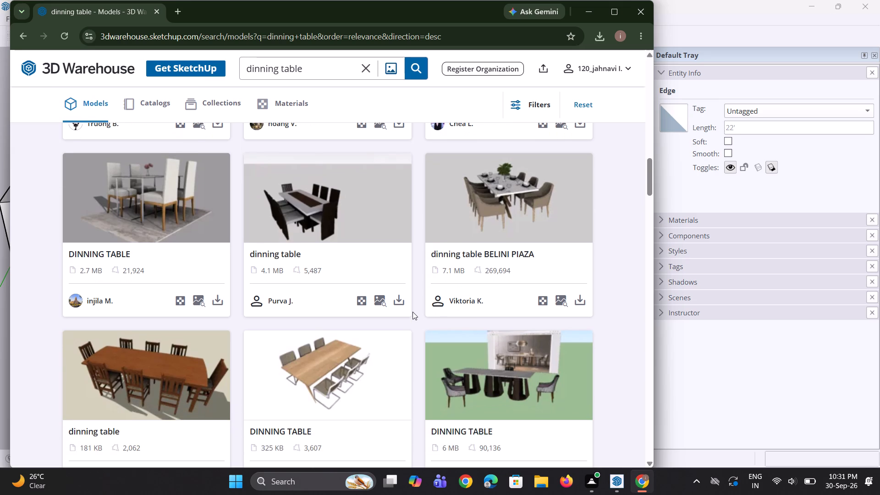
scroll(412, 311, down, 4)
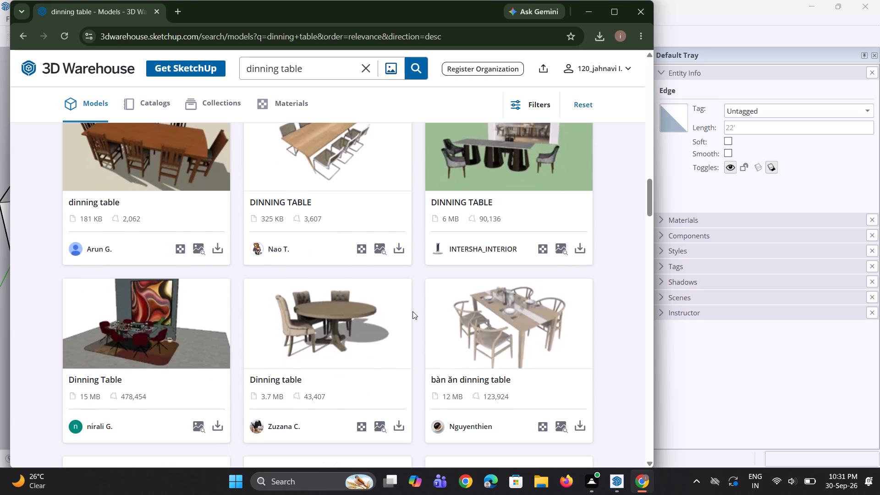
scroll(412, 311, down, 6)
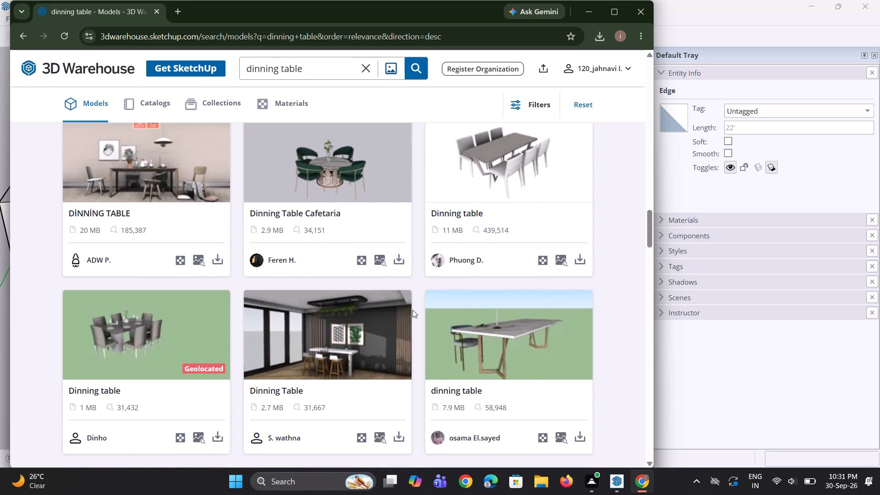
scroll(412, 310, down, 4)
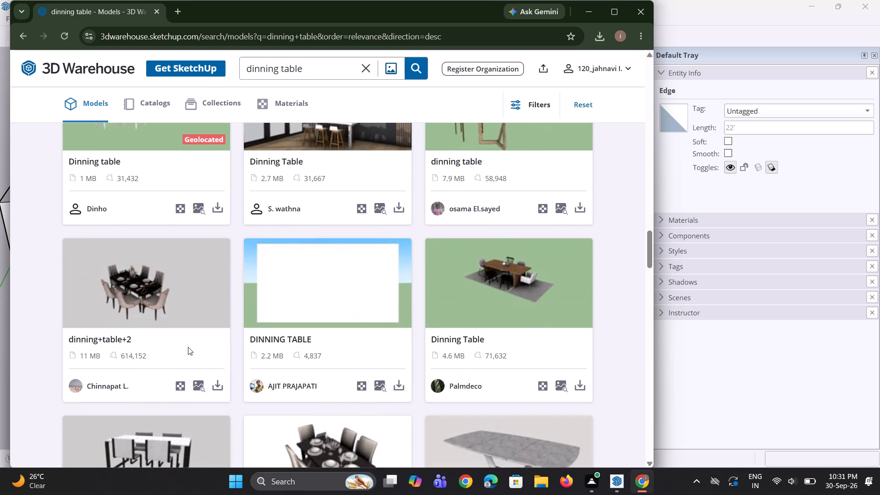
Download the "dinning+table+2" model, the dark table set with beige chairs.
click(214, 385)
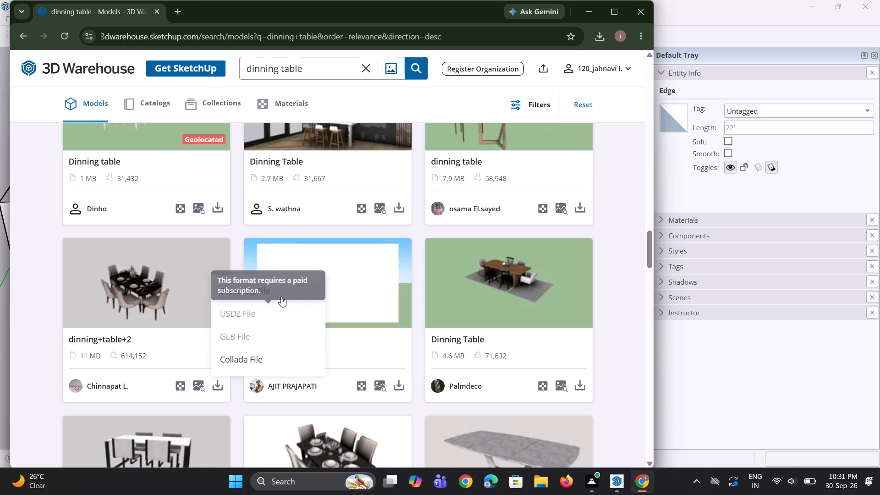
click(281, 295)
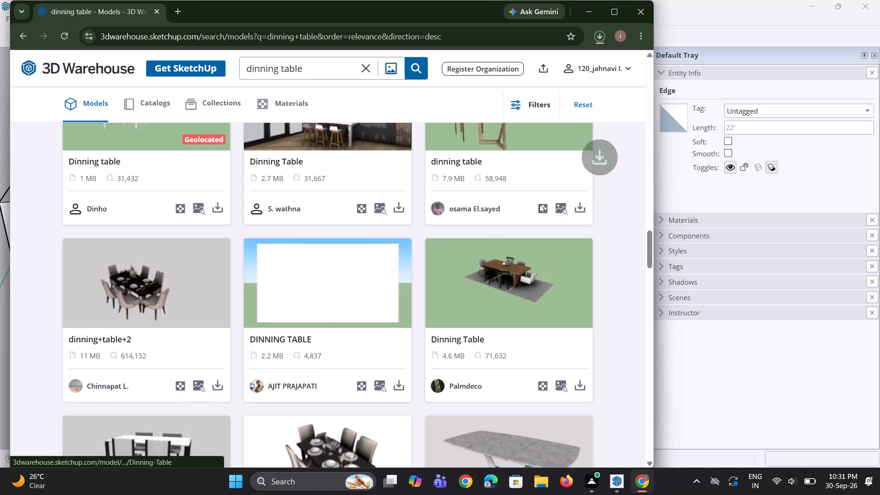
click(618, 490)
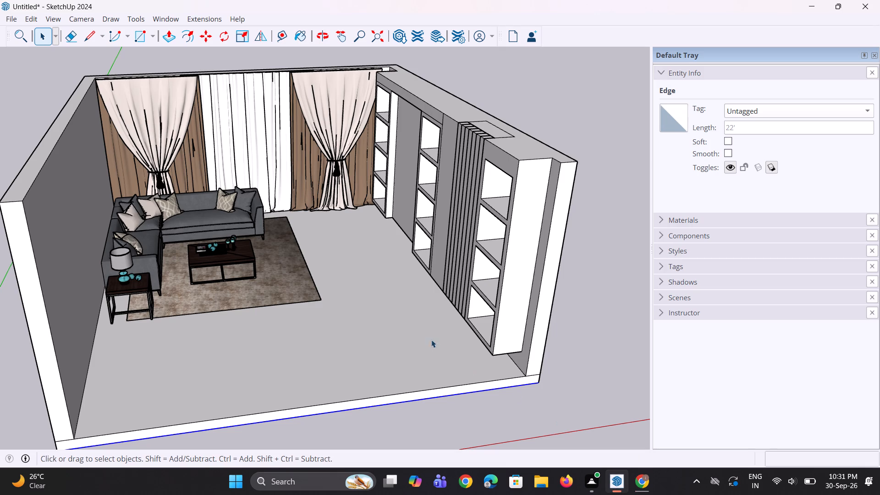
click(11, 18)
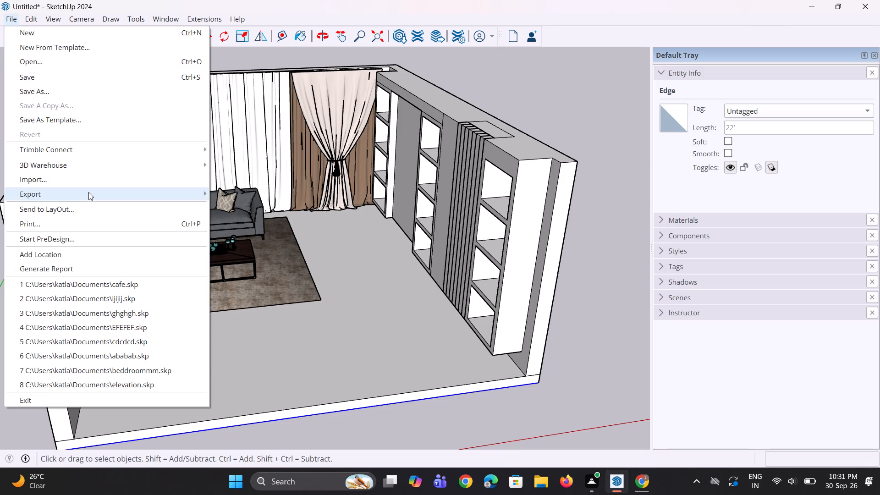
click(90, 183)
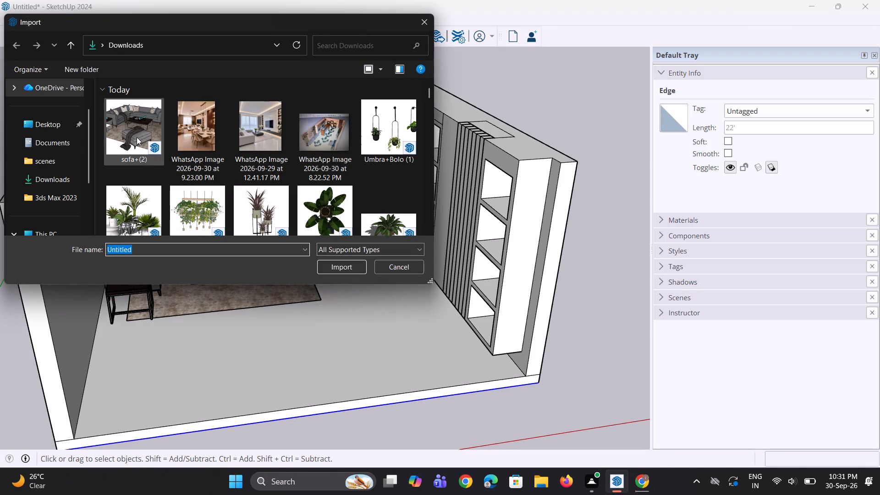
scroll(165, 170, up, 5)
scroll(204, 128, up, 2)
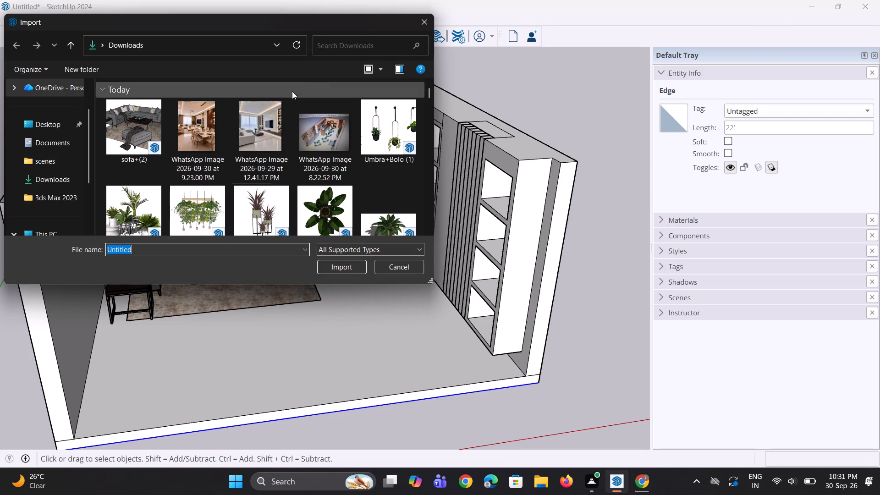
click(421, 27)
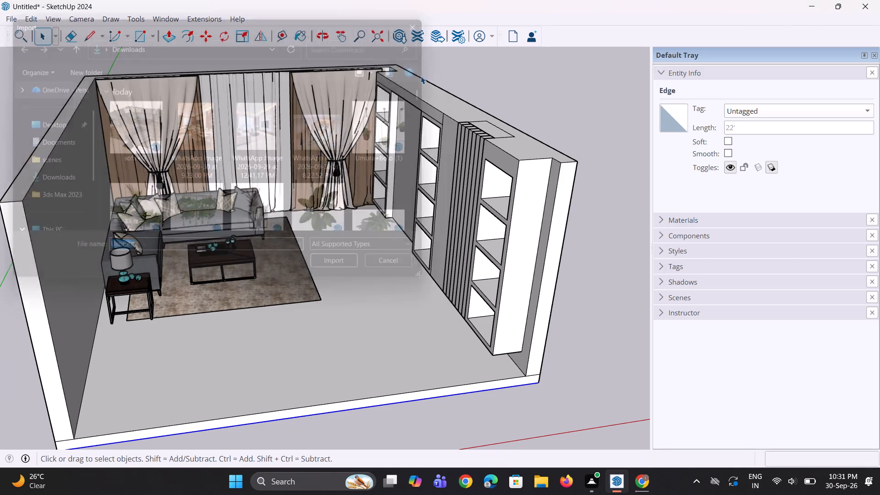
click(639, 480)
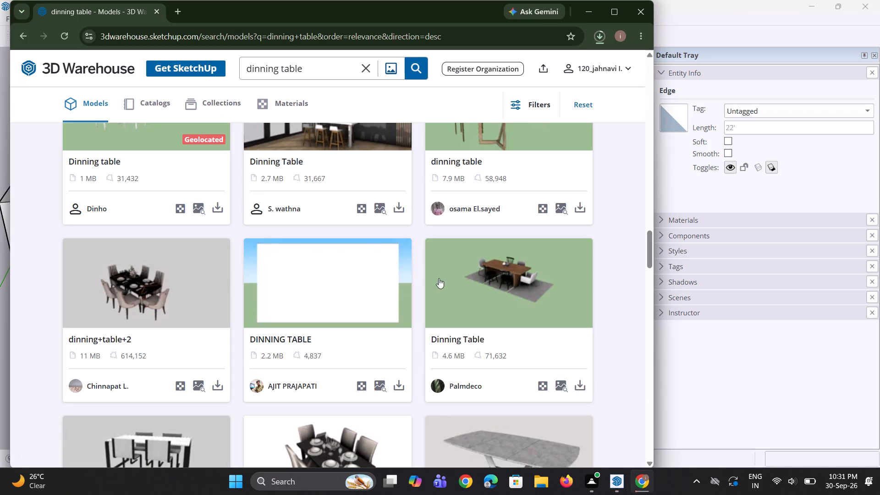
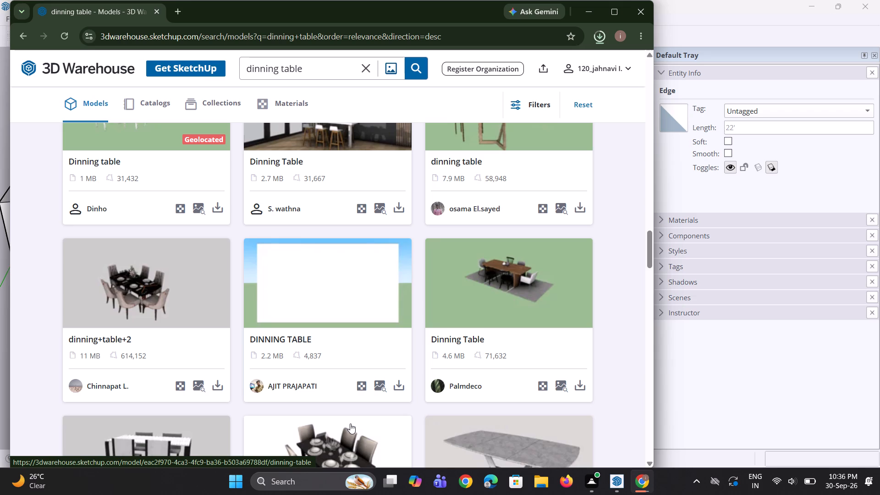
Browse the "dinning table" search results further to compare other table-and-chairs sets for the living room.
scroll(391, 358, down, 4)
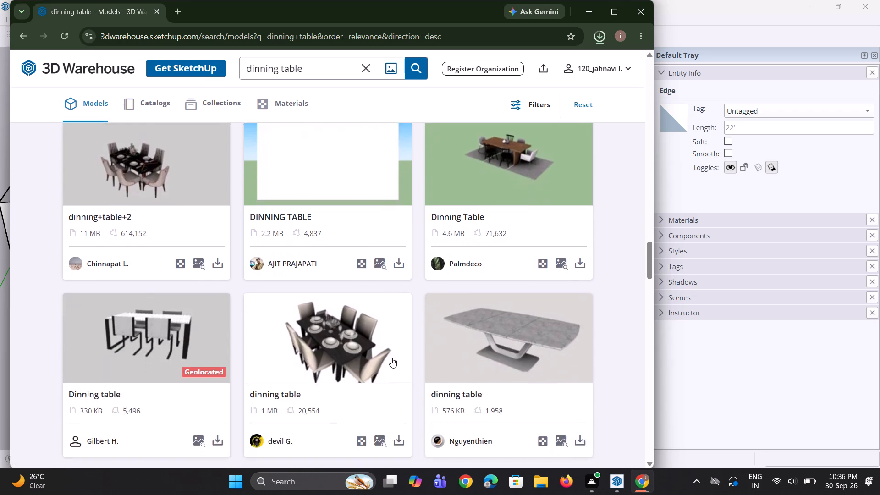
scroll(391, 357, up, 9)
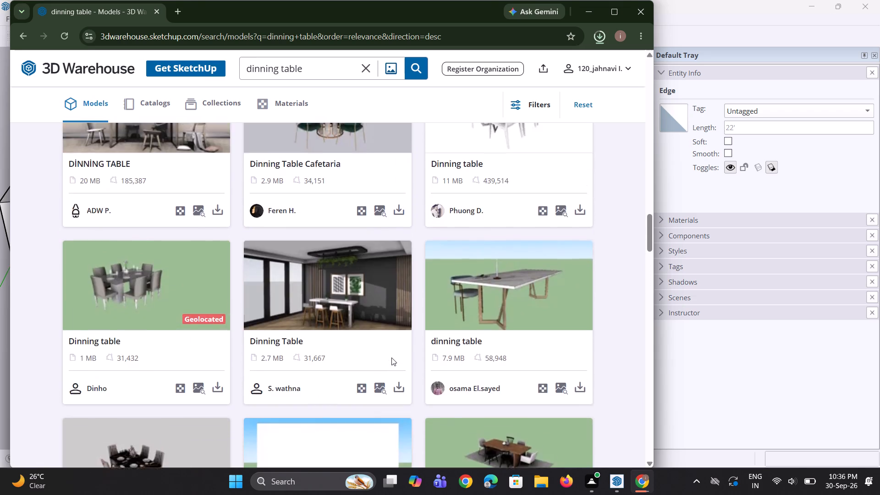
scroll(391, 357, up, 2)
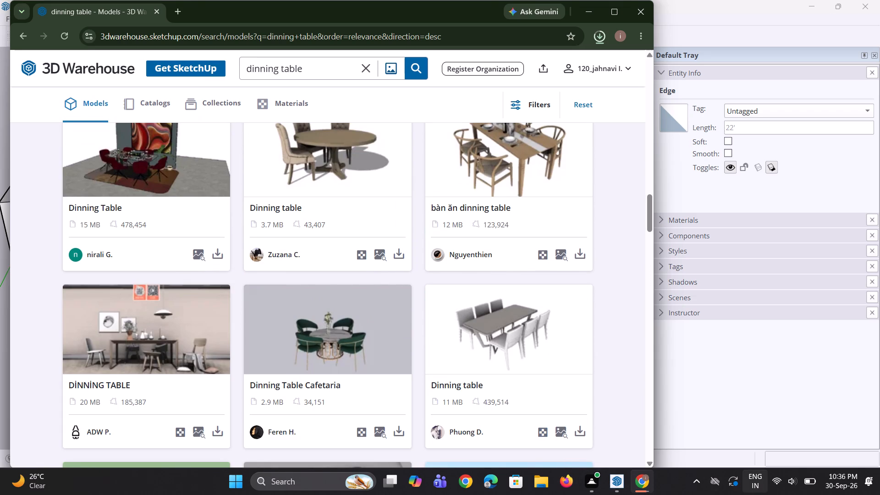
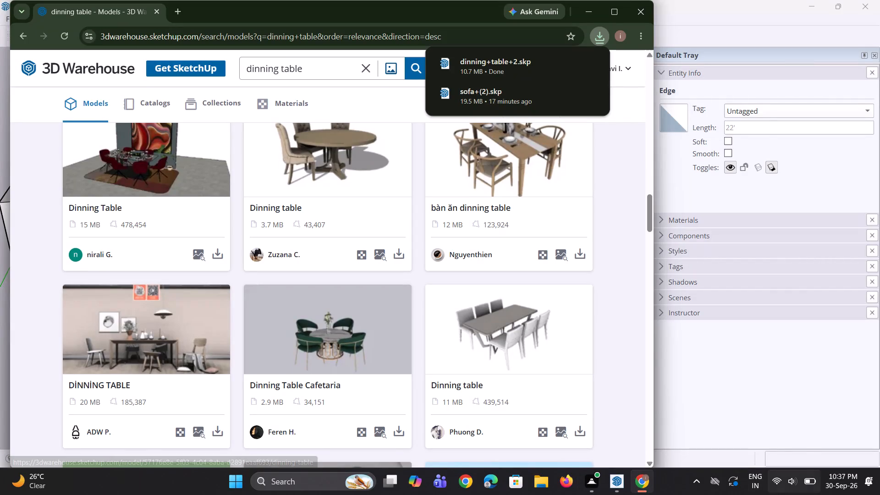
Switch from the 3D Warehouse search results back to the living room model in SketchUp.
click(618, 483)
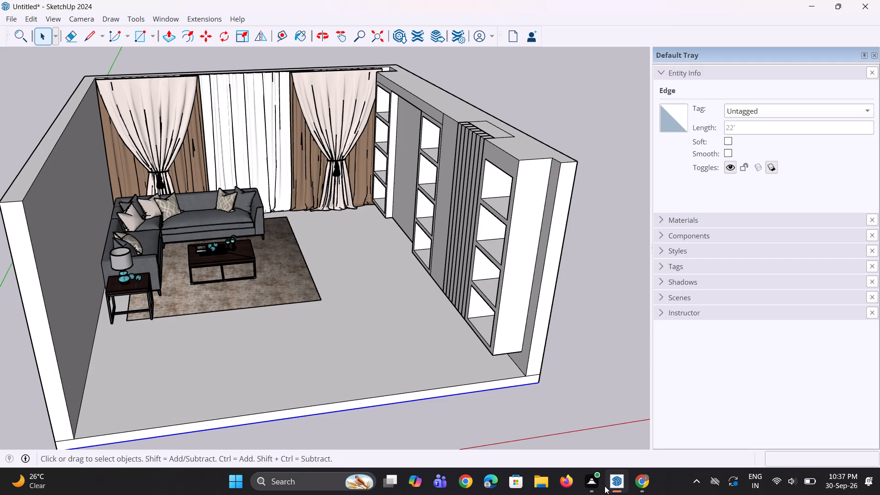
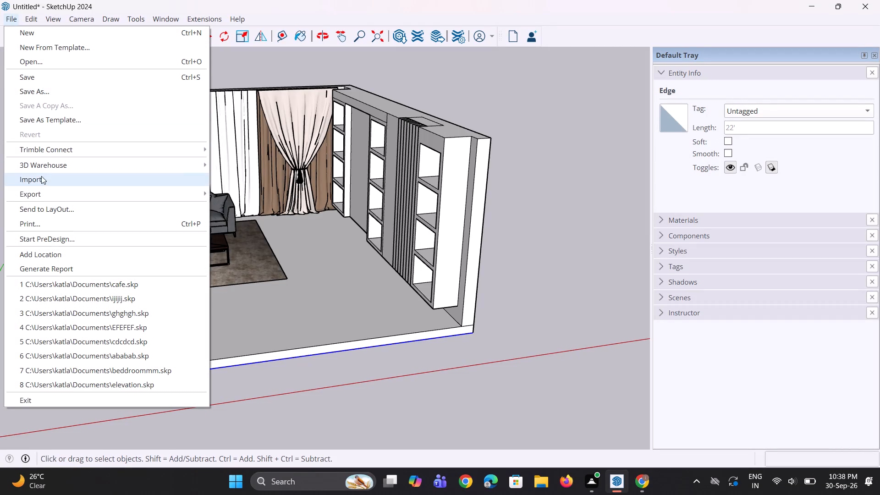
Import the downloaded dinning+table+2 model and place it in the living room, anchored at the floor's open front edge.
click(41, 177)
click(136, 152)
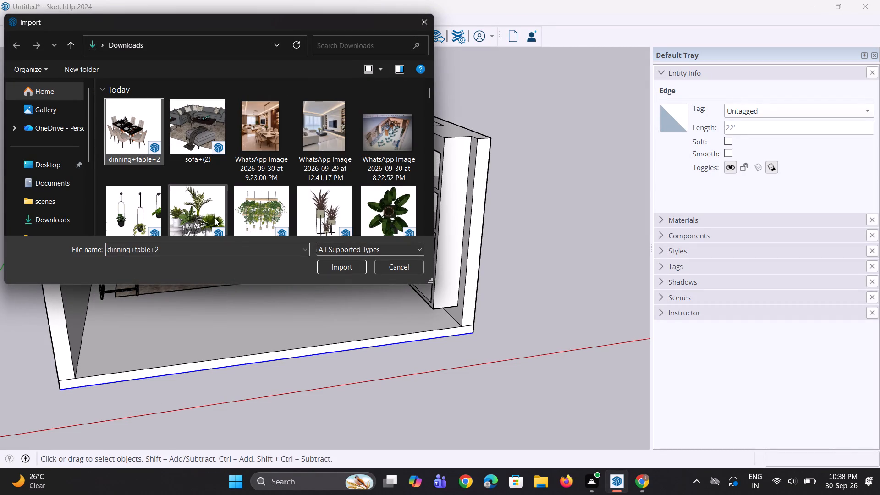
click(334, 270)
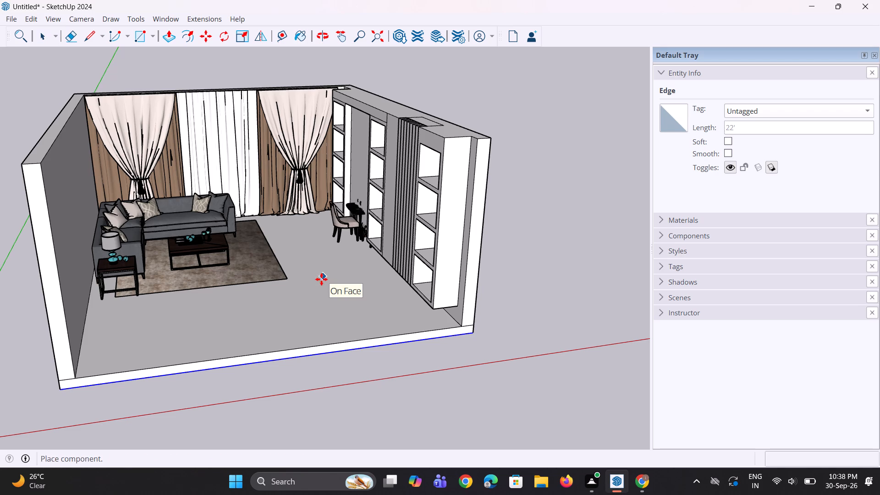
click(165, 367)
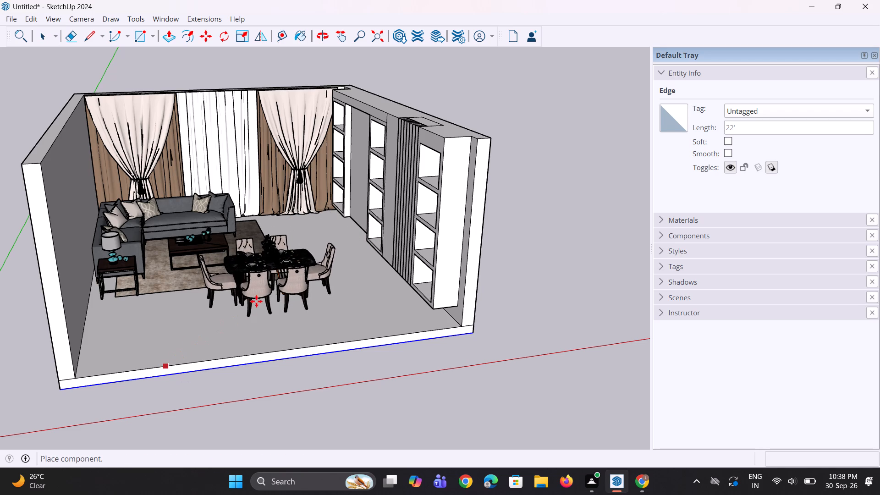
Rotate the dining set 90 degrees on the floor plane about a point just in front of it.
middle_drag(258, 301, 258, 396)
scroll(304, 297, up, 2)
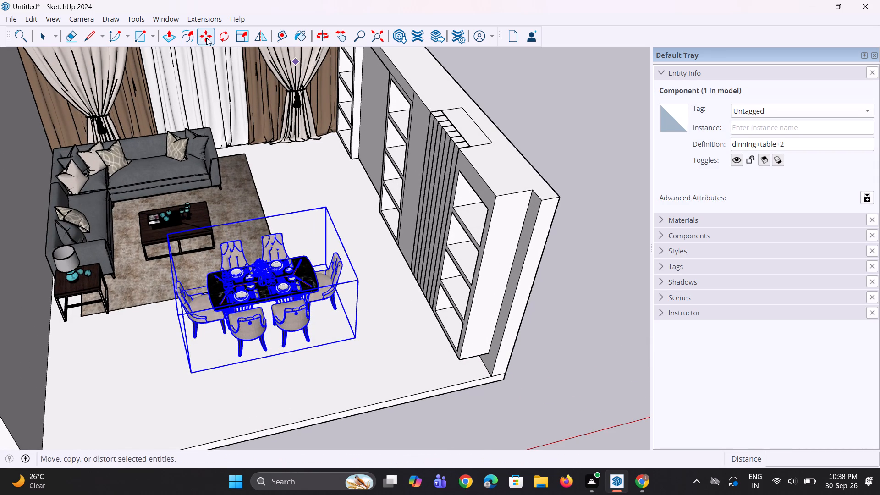
click(220, 38)
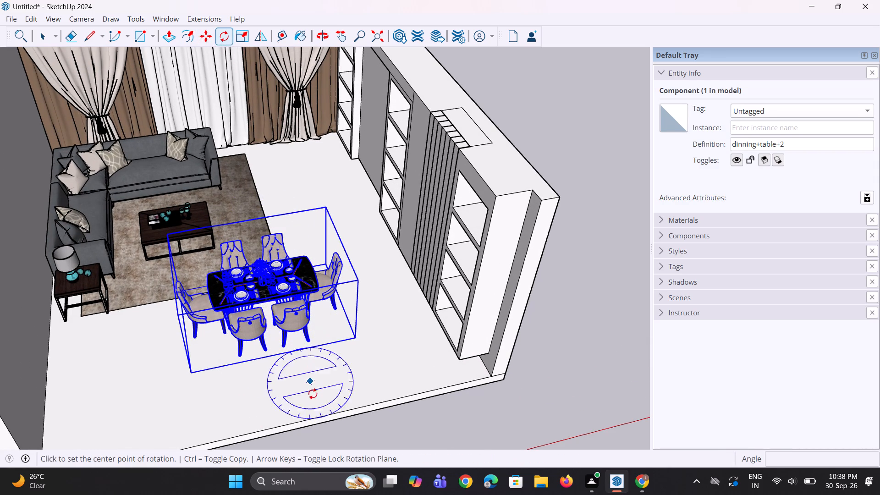
scroll(279, 339, down, 1)
click(287, 374)
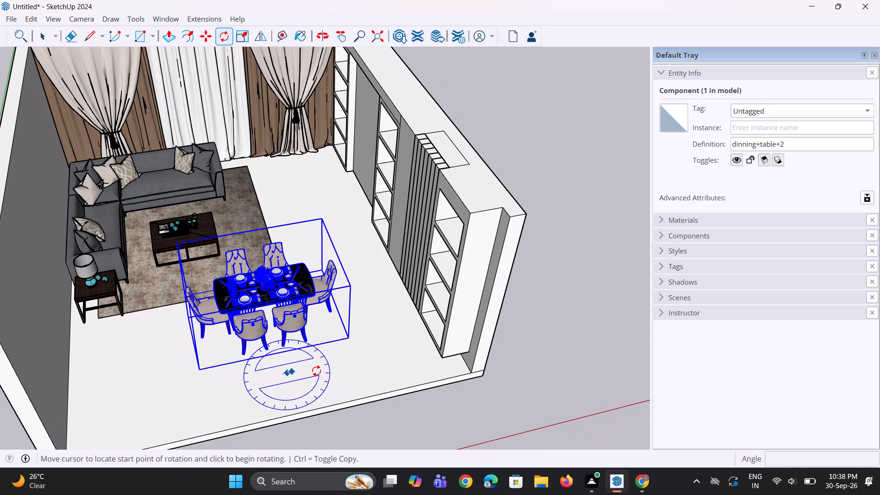
click(364, 354)
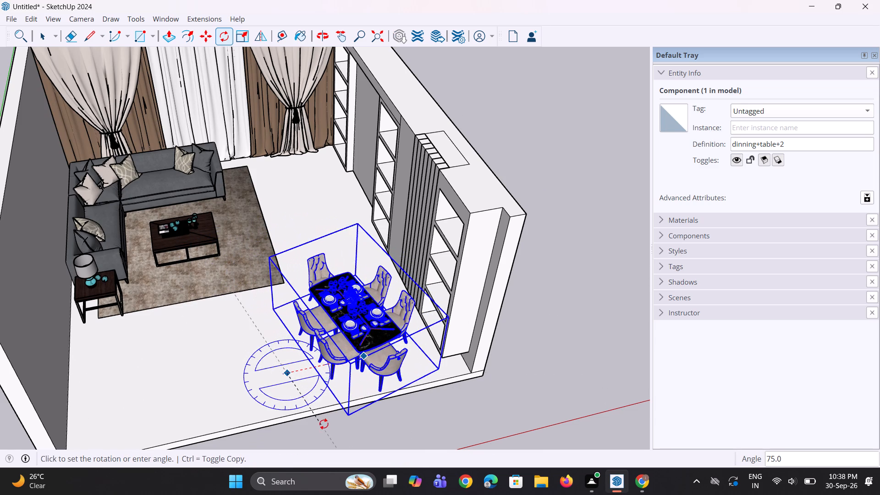
click(303, 430)
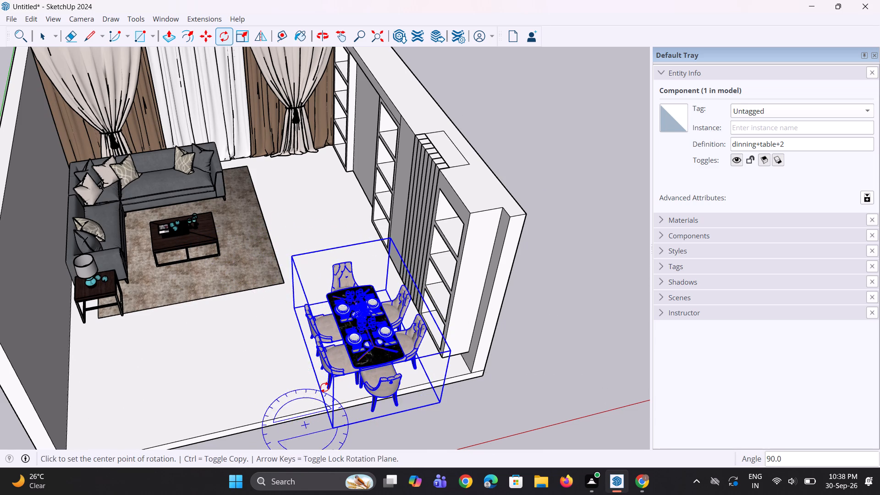
Move the dining set about 4' 8" by its bottom corner, away from the shelving wall toward the rug.
middle_drag(326, 386, 466, 377)
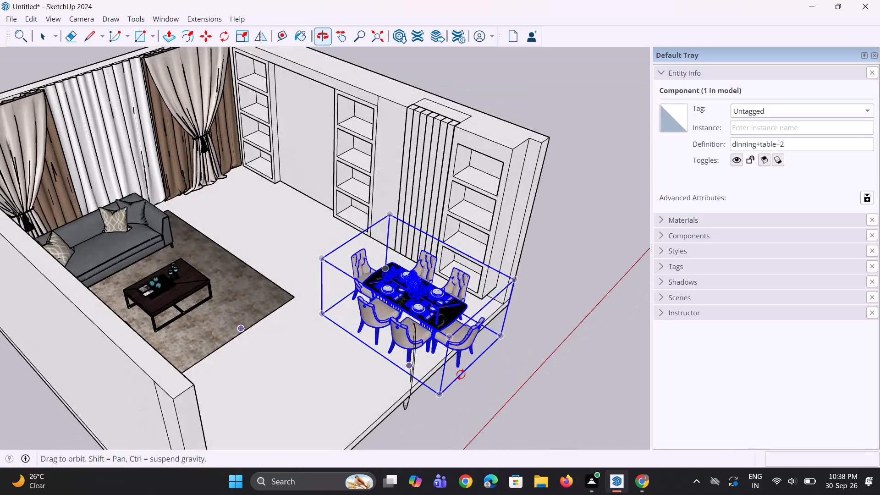
scroll(363, 315, up, 8)
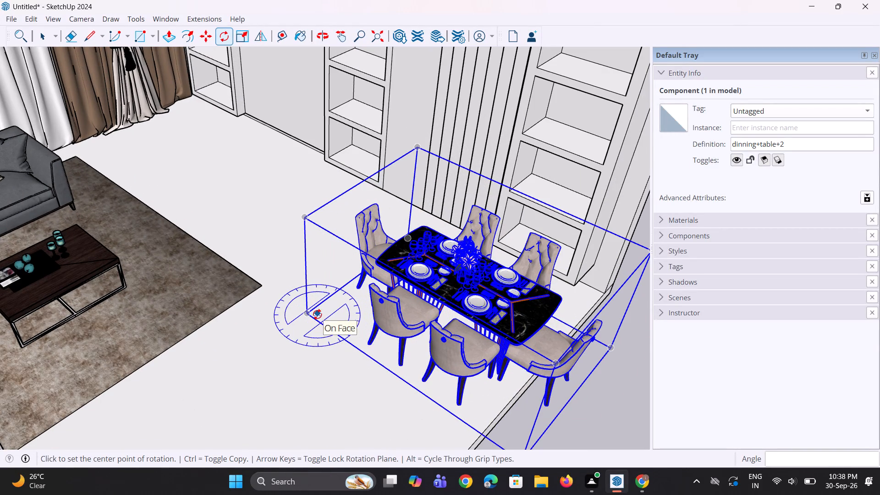
key(m)
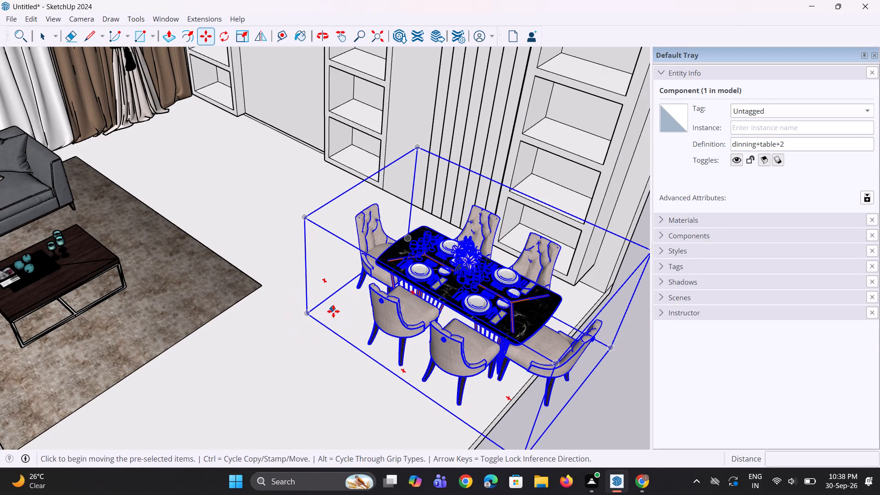
click(310, 318)
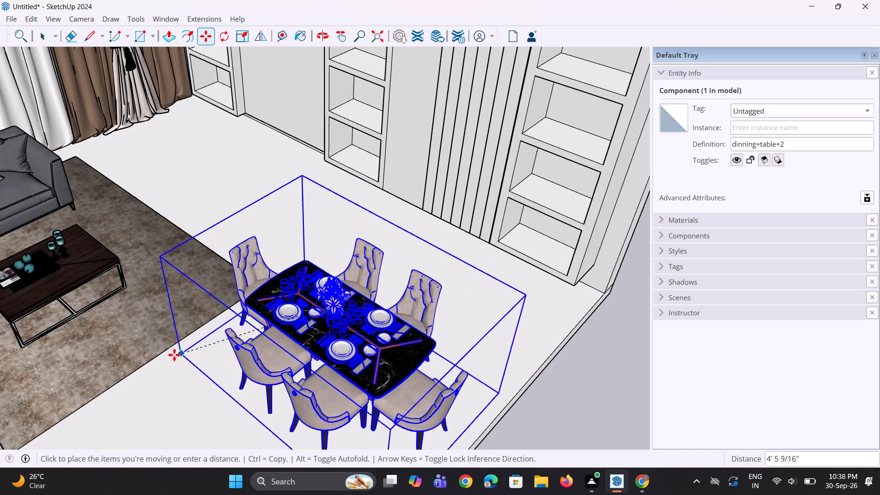
click(172, 356)
Examine the dining set's position relative to the sofa, rug and shelving wall from several angles, and deselect it.
middle_drag(323, 340, 278, 224)
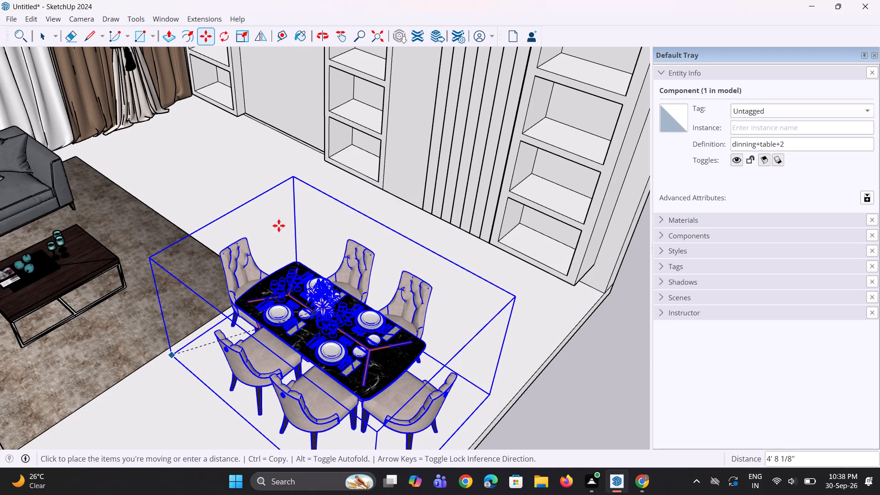
scroll(346, 237, down, 2)
middle_drag(346, 237, 268, 294)
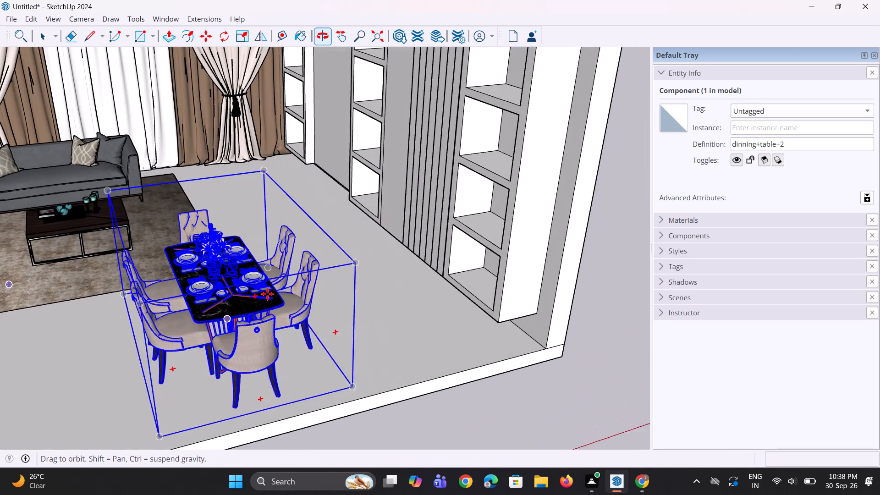
scroll(282, 226, down, 3)
scroll(292, 213, up, 1)
middle_drag(293, 212, 308, 205)
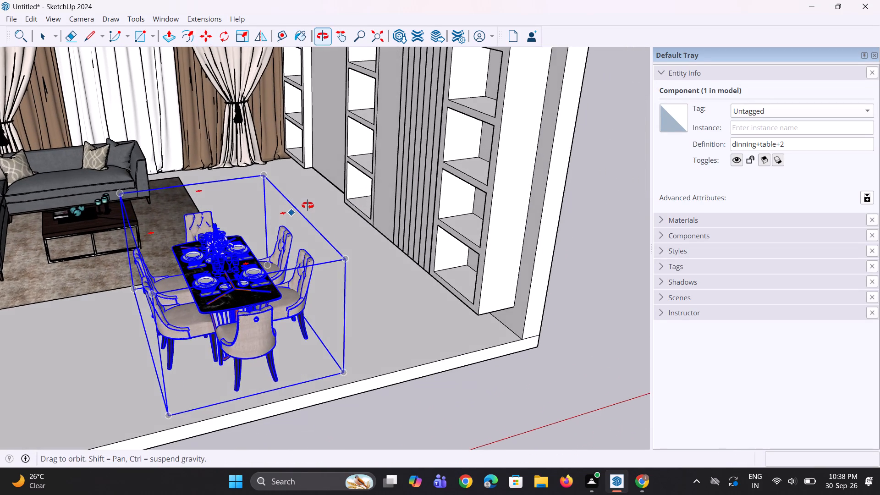
middle_drag(308, 205, 308, 205)
scroll(318, 215, down, 6)
middle_drag(313, 225, 303, 269)
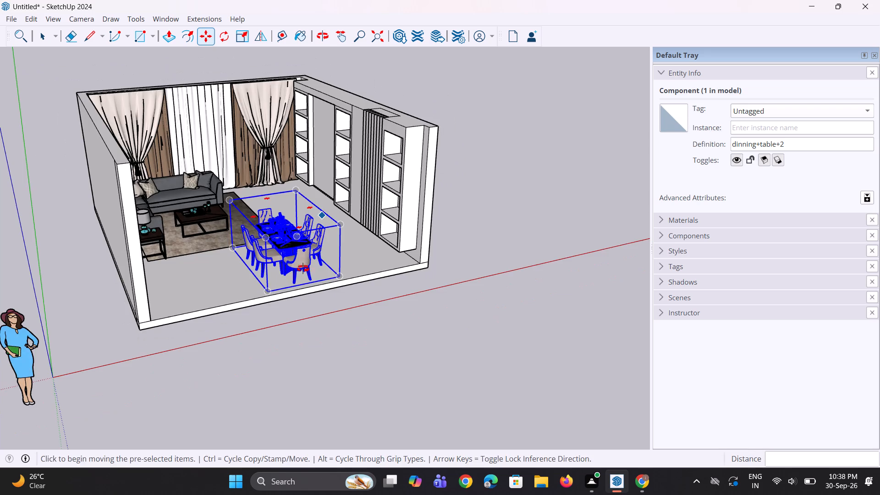
middle_drag(303, 269, 203, 304)
key(space)
key(space)
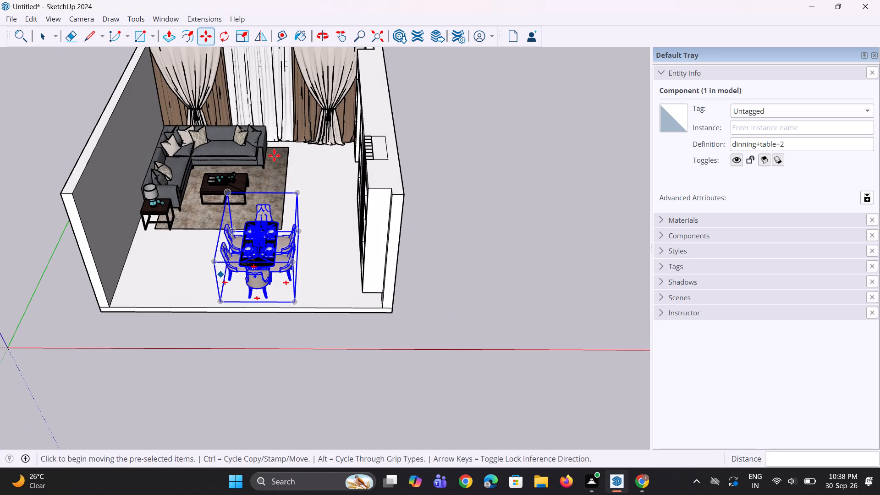
key(space)
key(space)
click(446, 158)
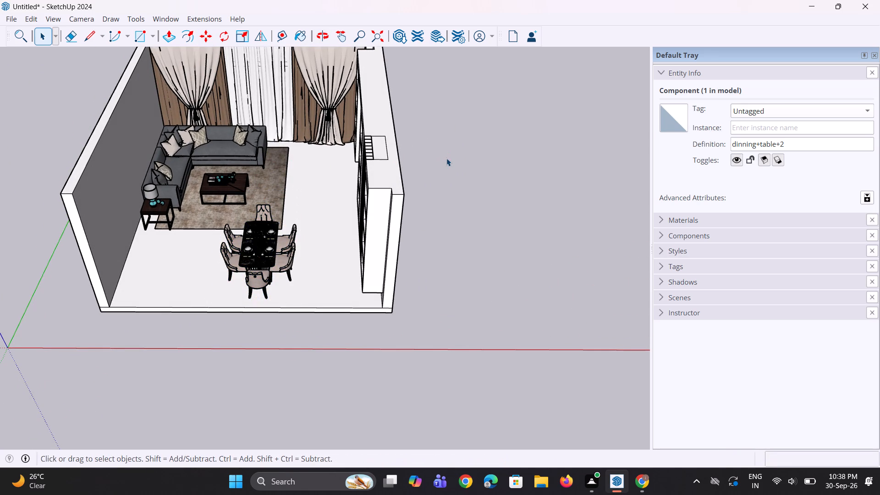
Scale the dining set up uniformly by a factor of 1.10 from its bottom corner near the rug.
middle_drag(306, 225, 409, 175)
scroll(263, 248, up, 4)
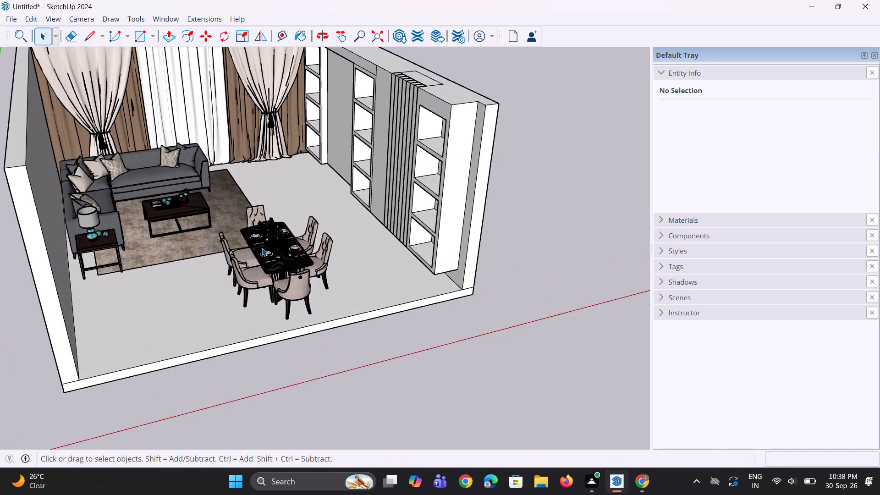
middle_drag(262, 248, 383, 319)
scroll(325, 319, up, 3)
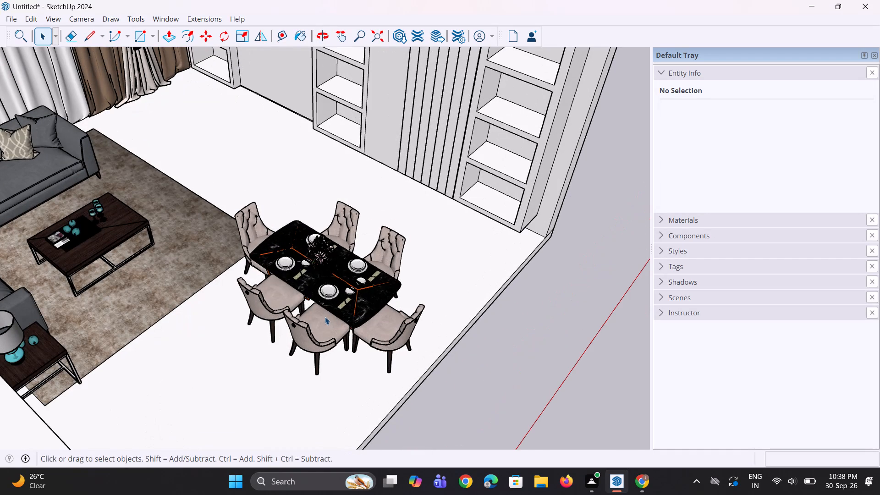
click(325, 316)
middle_drag(332, 303, 345, 285)
key(s)
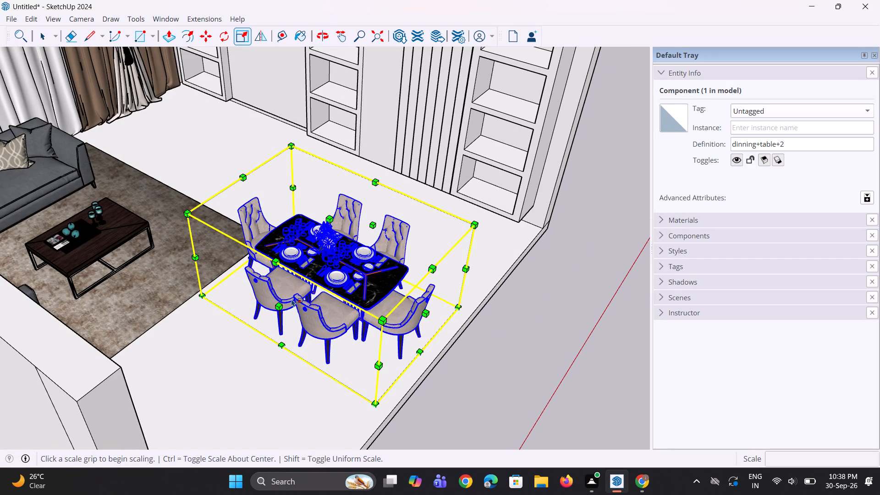
click(206, 292)
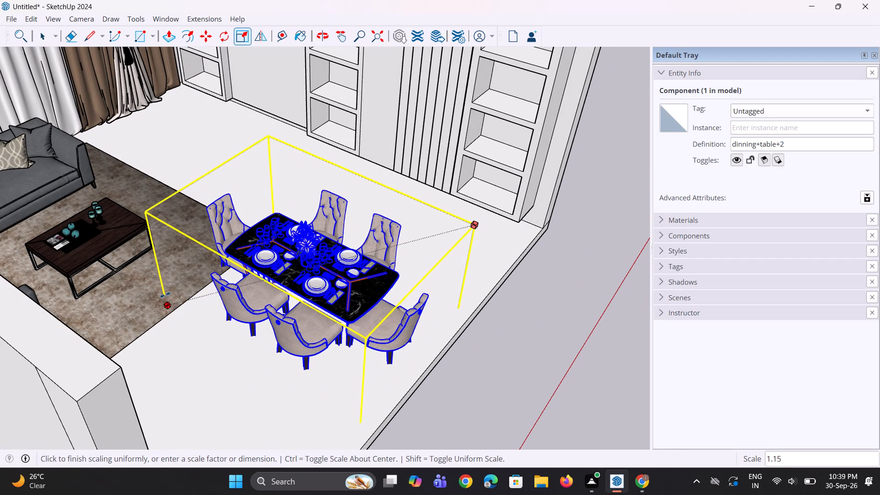
click(176, 290)
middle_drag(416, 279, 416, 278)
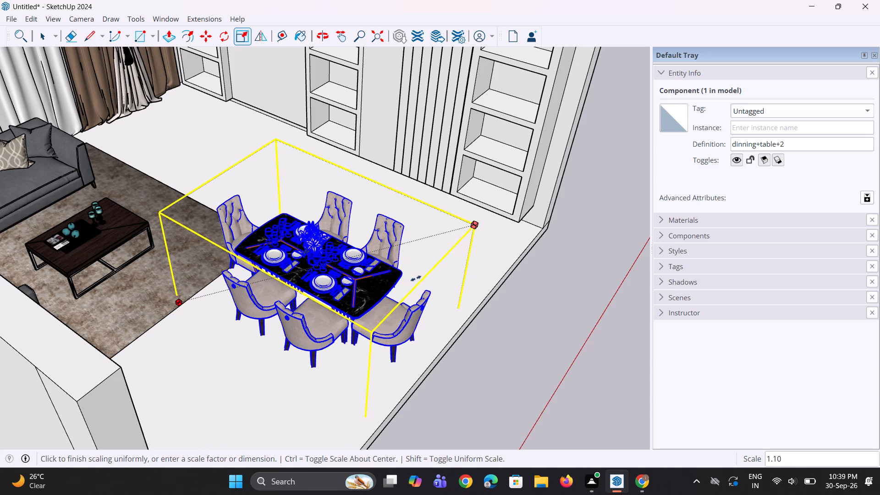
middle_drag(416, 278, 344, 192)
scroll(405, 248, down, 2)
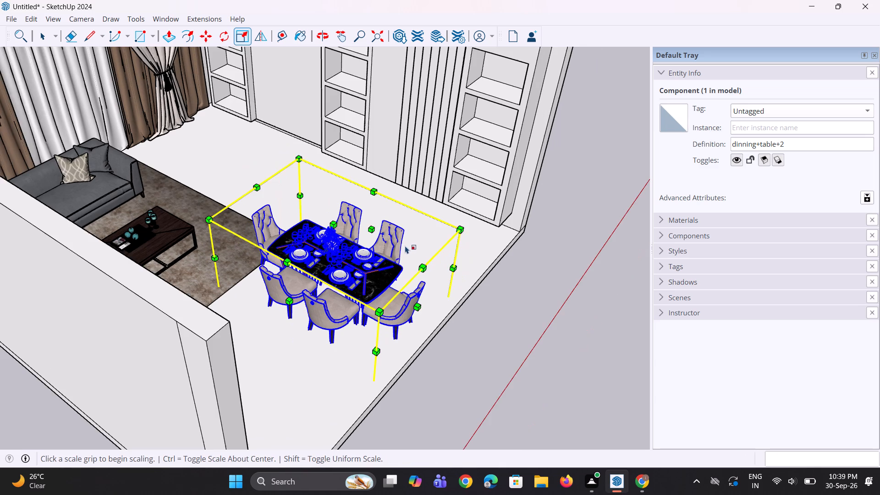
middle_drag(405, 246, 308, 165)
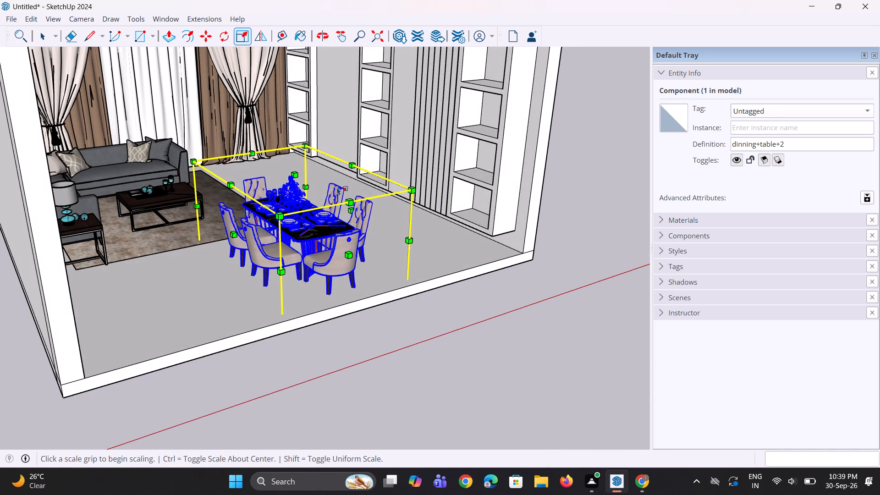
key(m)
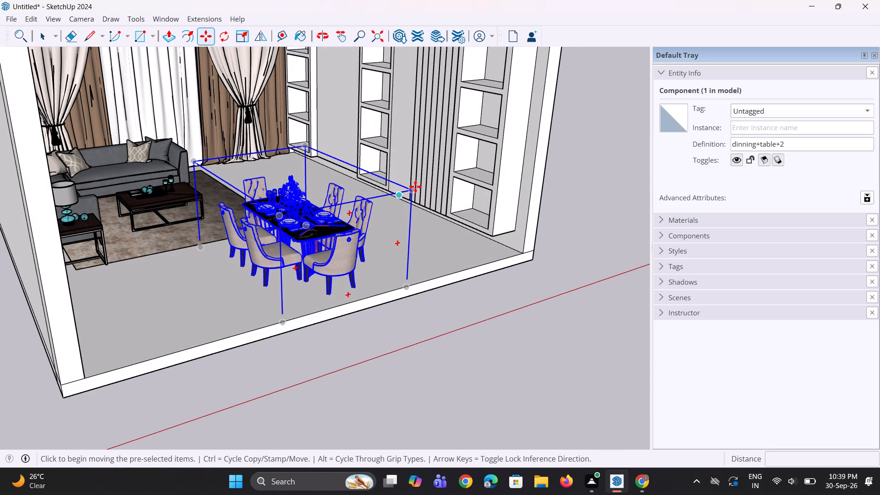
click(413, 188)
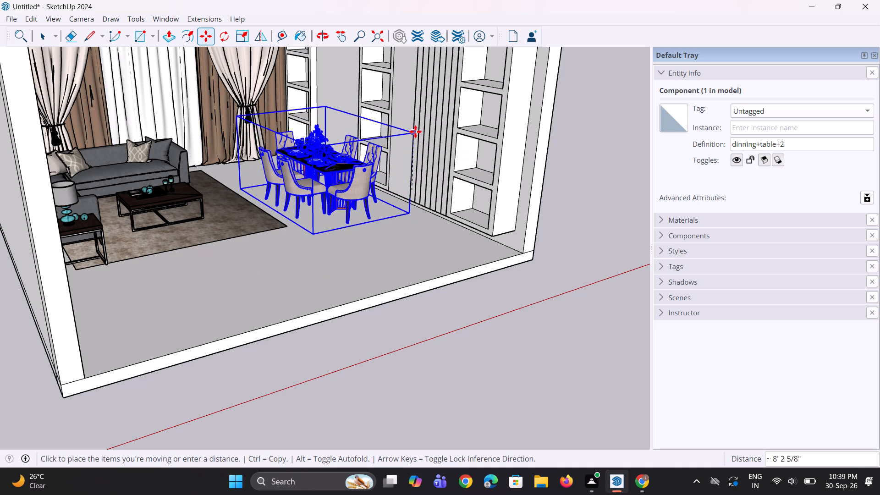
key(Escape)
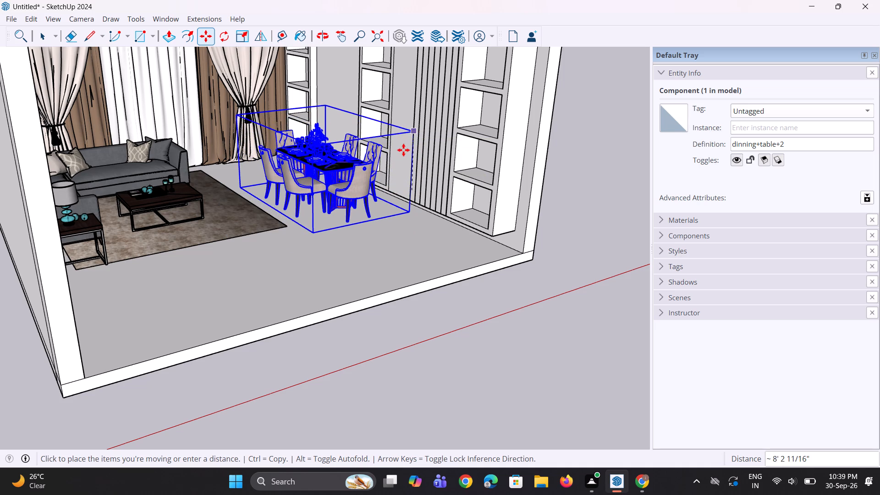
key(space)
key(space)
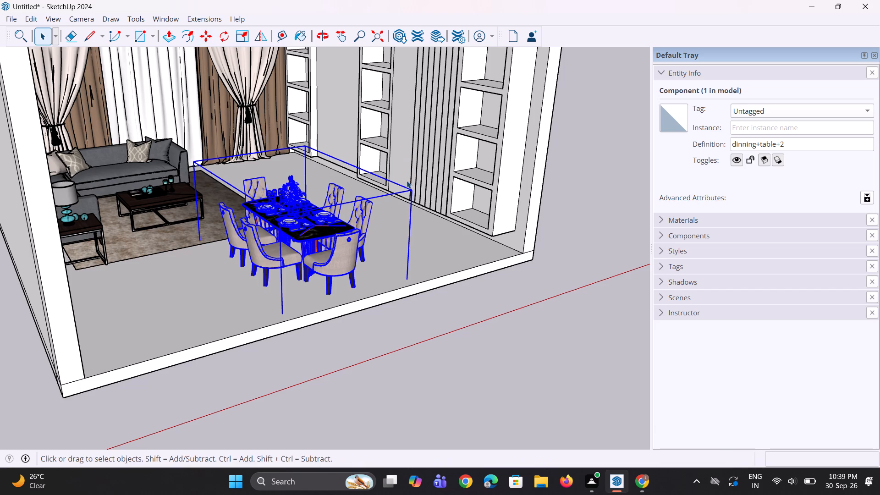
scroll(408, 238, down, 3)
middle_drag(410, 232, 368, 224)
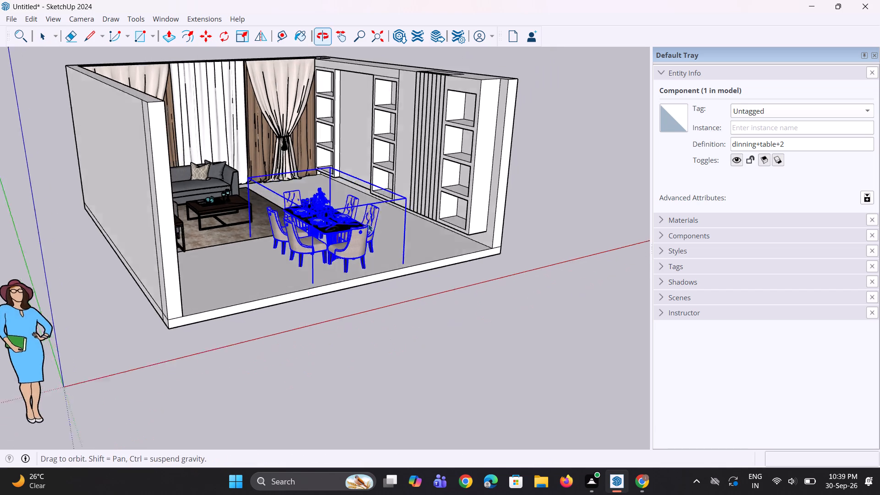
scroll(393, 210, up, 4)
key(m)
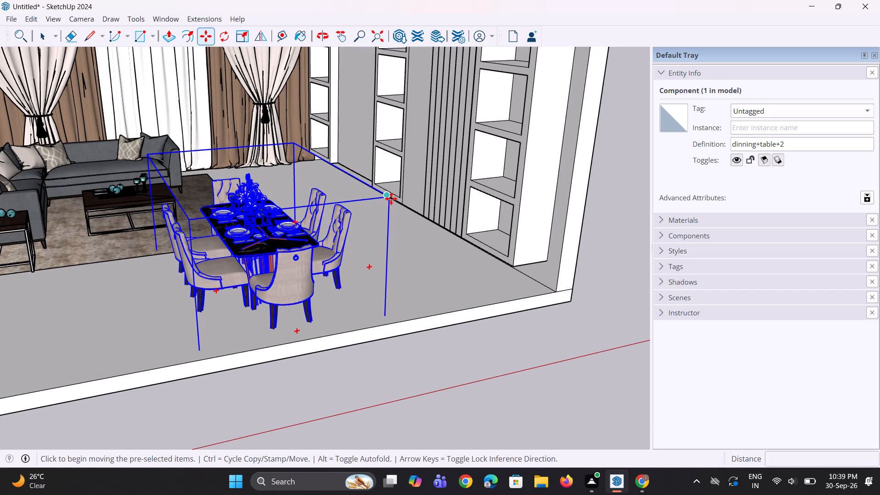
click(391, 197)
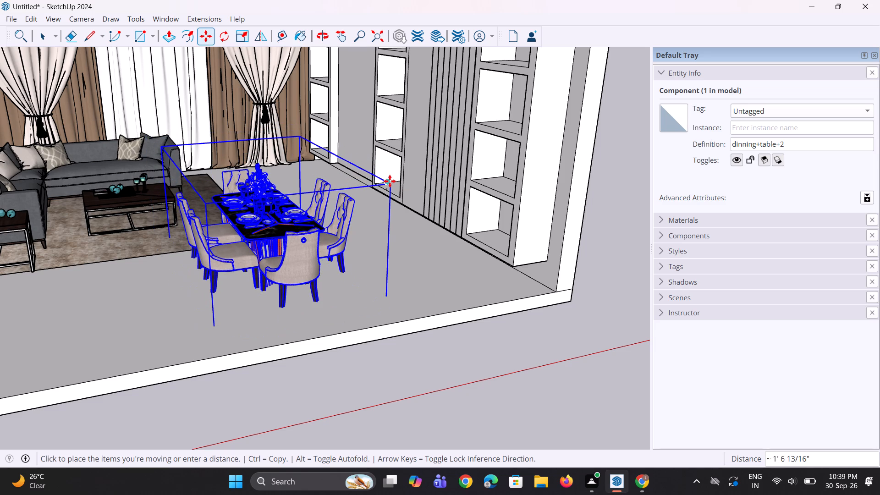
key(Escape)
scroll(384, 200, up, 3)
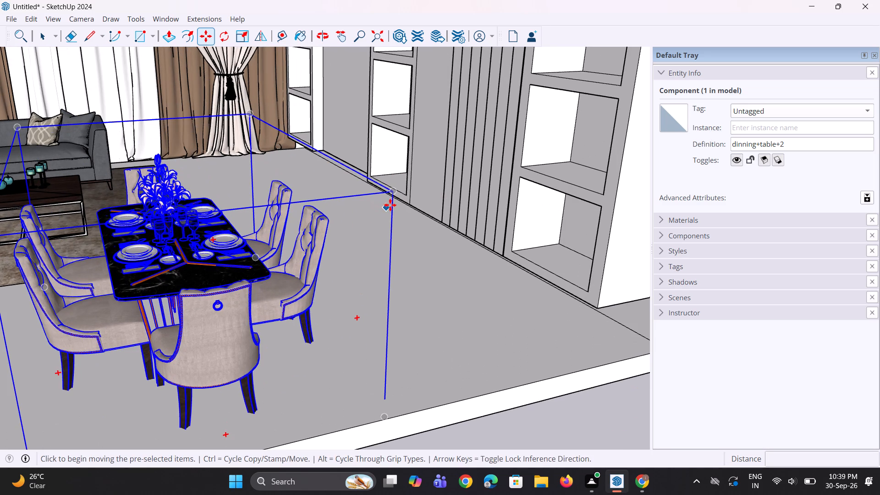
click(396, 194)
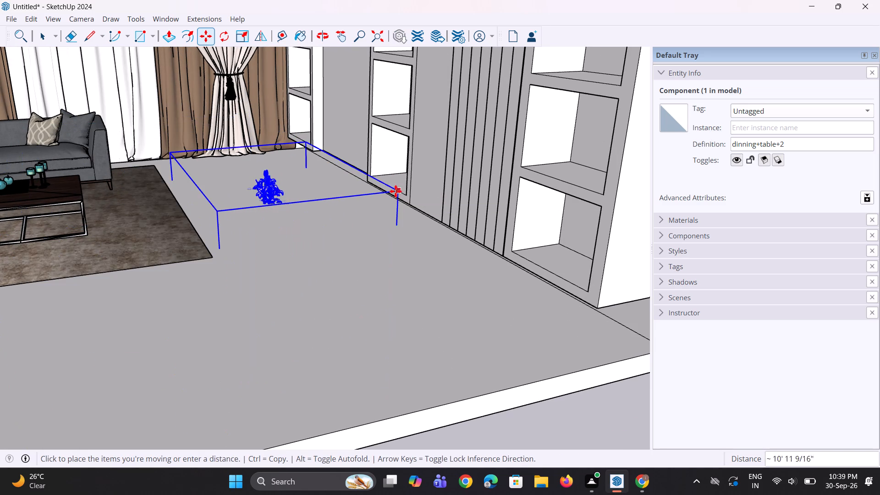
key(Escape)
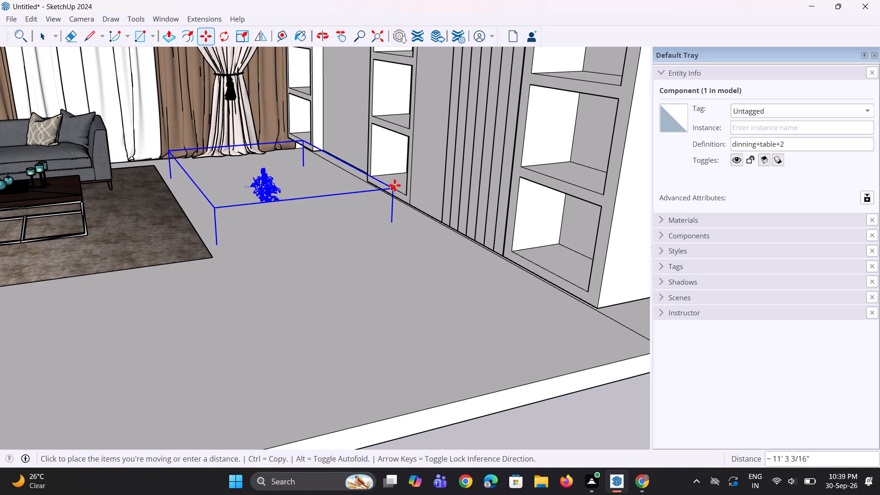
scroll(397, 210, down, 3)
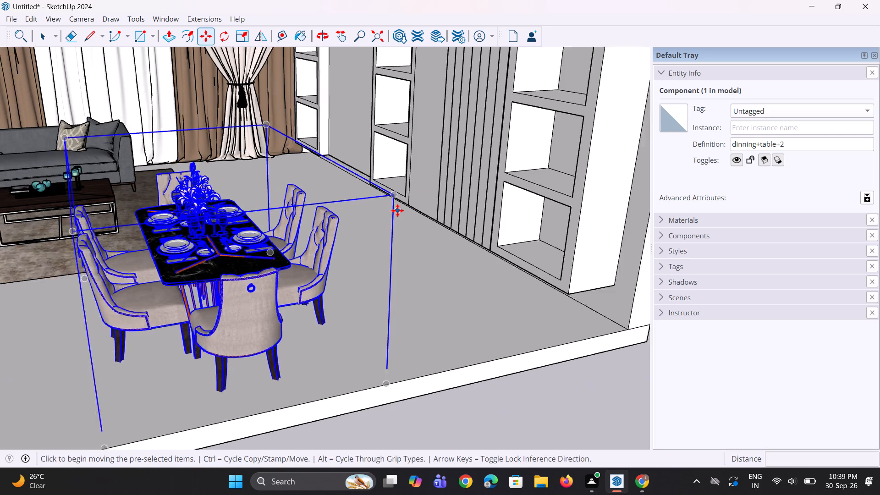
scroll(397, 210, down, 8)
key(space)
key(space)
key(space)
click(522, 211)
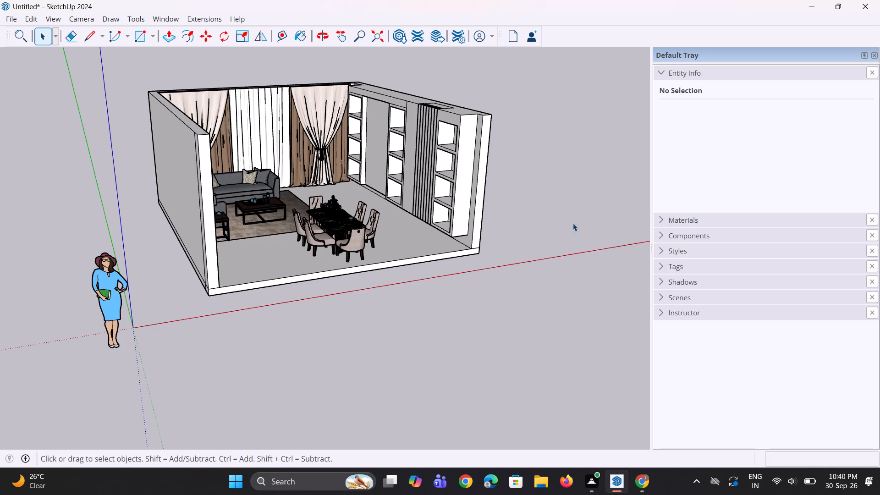
Raise the dining set vertically about 4 15/16" by its bottom corner near the room's open edge so it sits on the floor, and deselect it.
scroll(437, 215, down, 4)
middle_drag(402, 224, 437, 446)
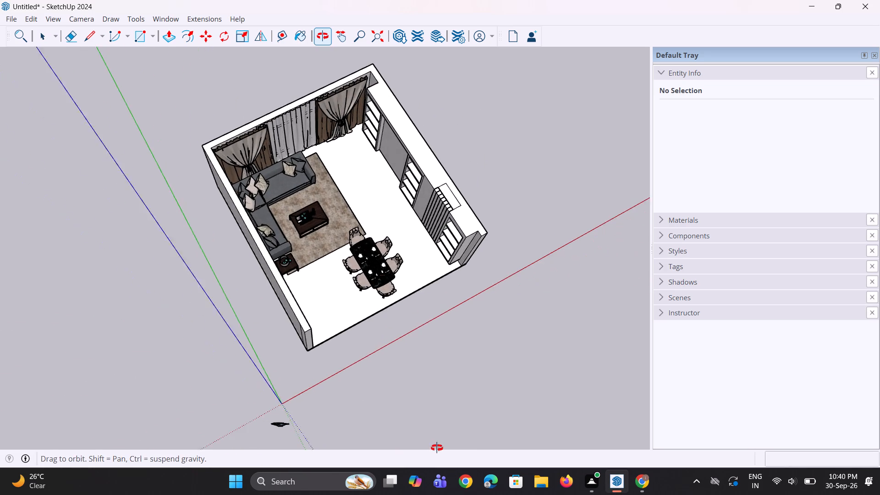
scroll(355, 275, up, 6)
click(388, 282)
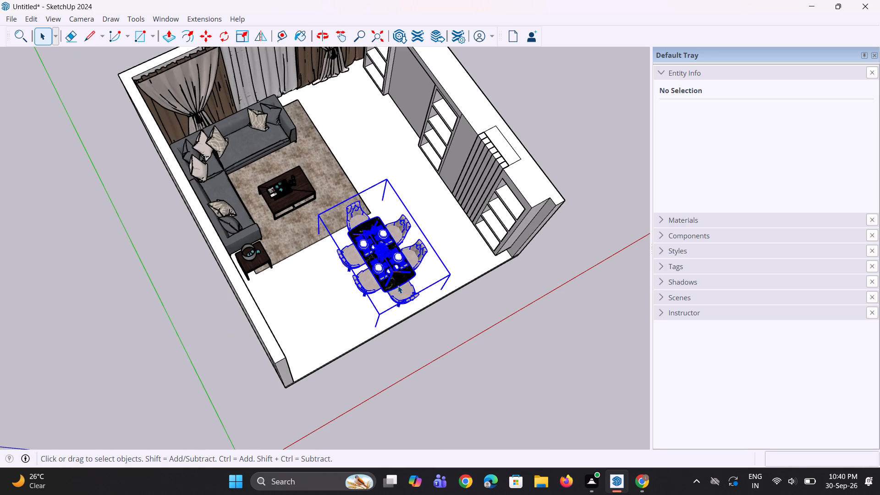
middle_drag(399, 285, 330, 27)
scroll(425, 312, up, 1)
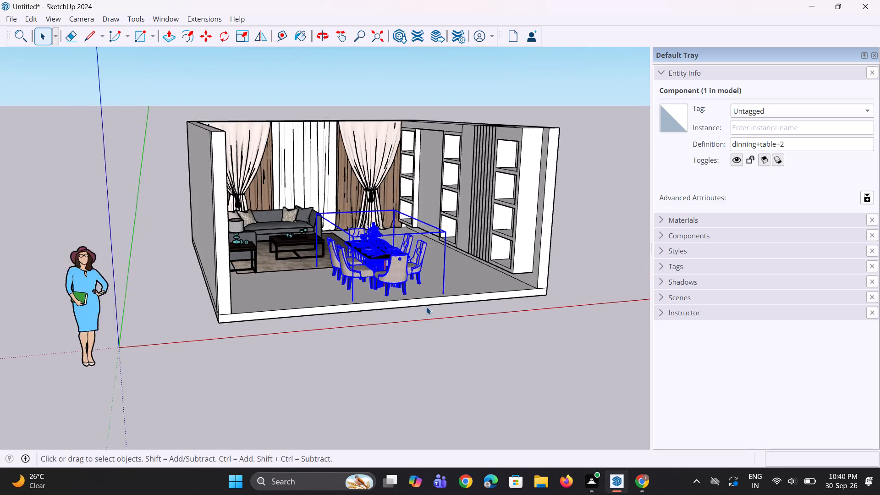
scroll(426, 307, up, 5)
key(m)
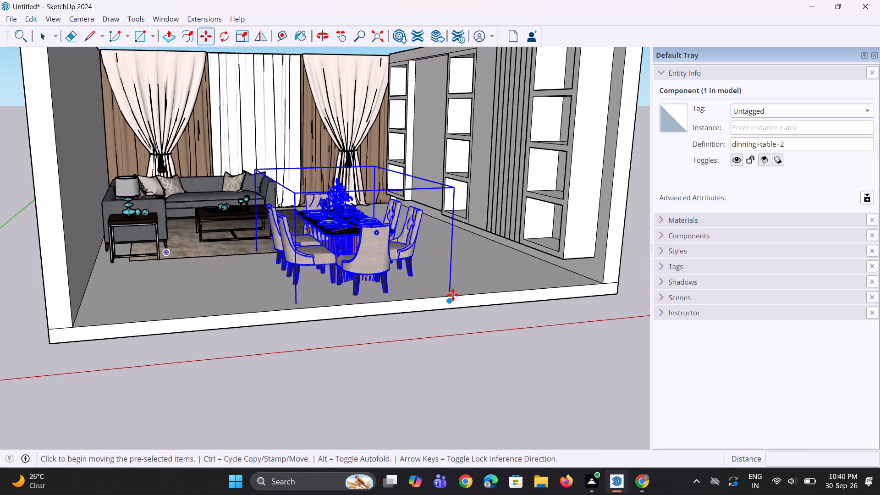
click(453, 295)
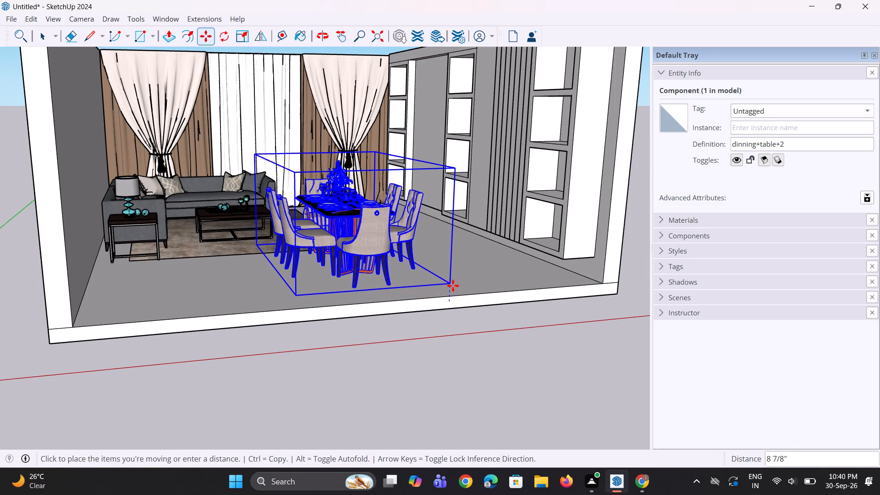
click(451, 288)
key(space)
key(space)
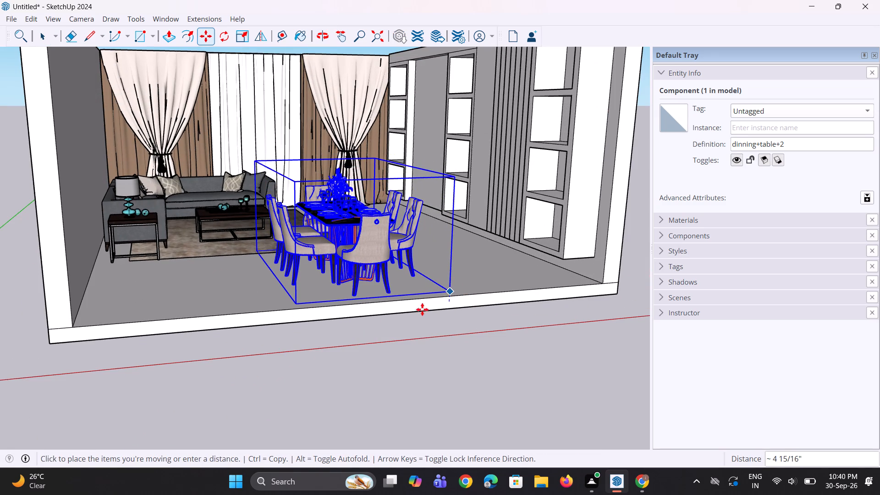
click(433, 357)
Scale the dining set along its green axis by a factor of 1.08, stretching it away from the shelving wall, and deselect it.
middle_drag(311, 236, 447, 488)
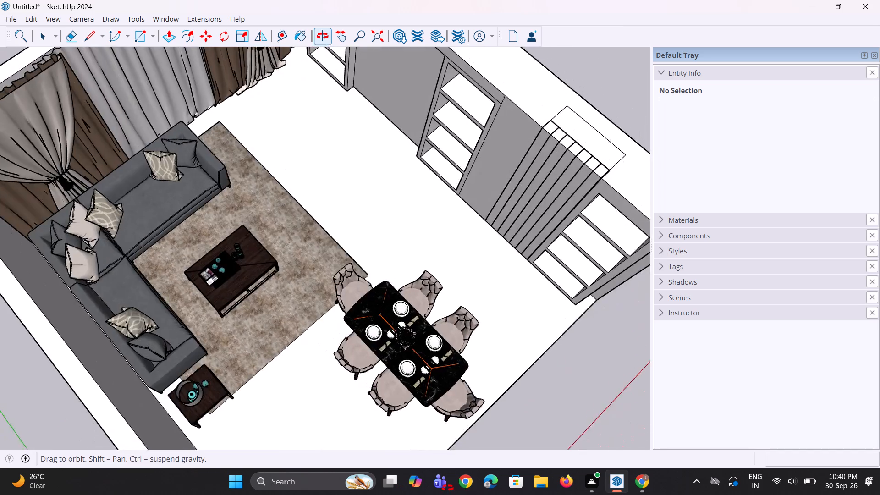
middle_drag(447, 488, 418, 406)
scroll(379, 363, down, 2)
middle_drag(422, 347, 381, 319)
scroll(380, 336, up, 2)
click(381, 337)
middle_drag(431, 344, 415, 322)
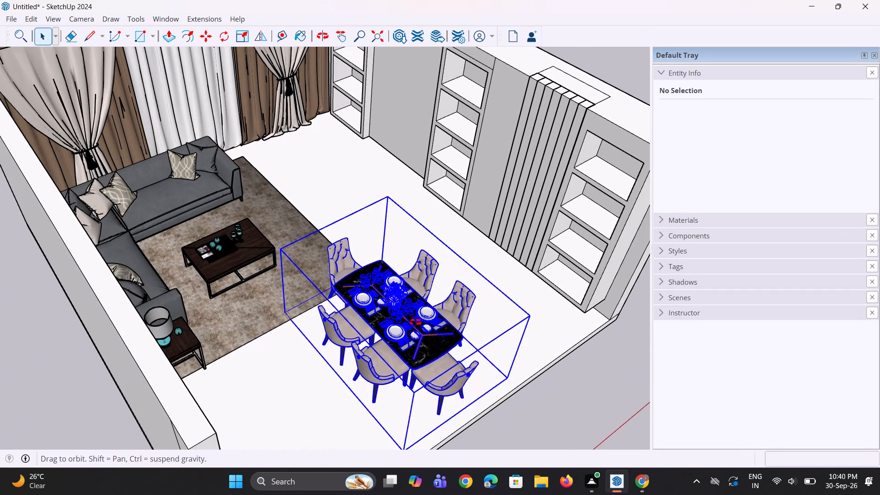
middle_drag(415, 322, 365, 282)
key(s)
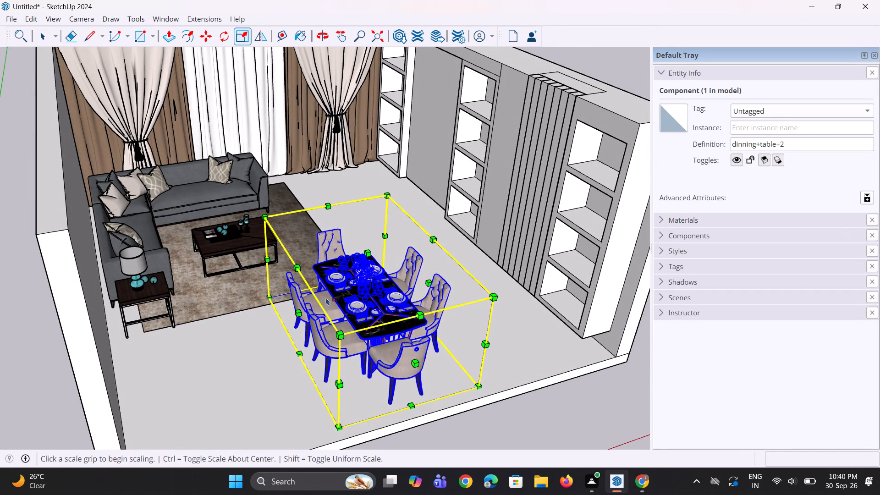
click(301, 313)
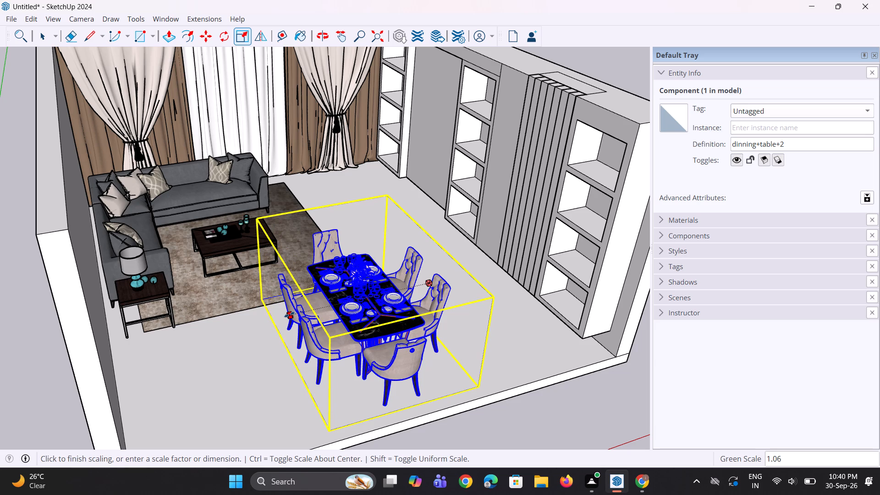
click(288, 314)
key(space)
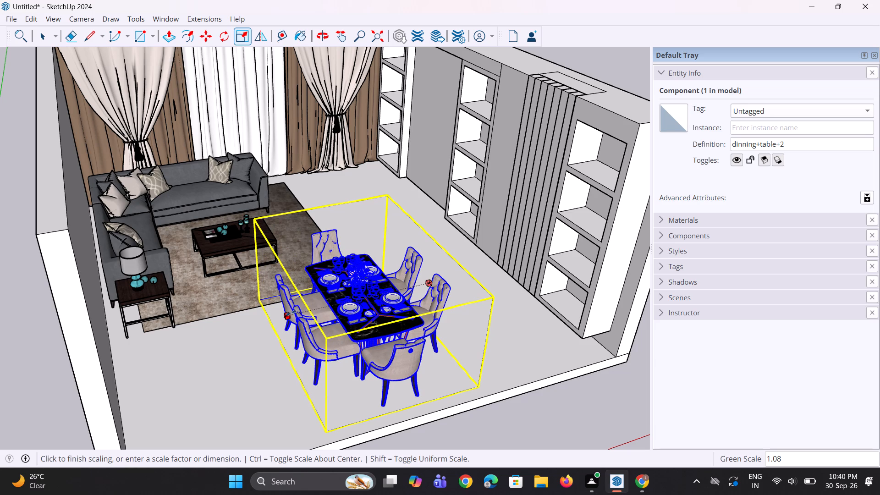
key(space)
double_click(495, 419)
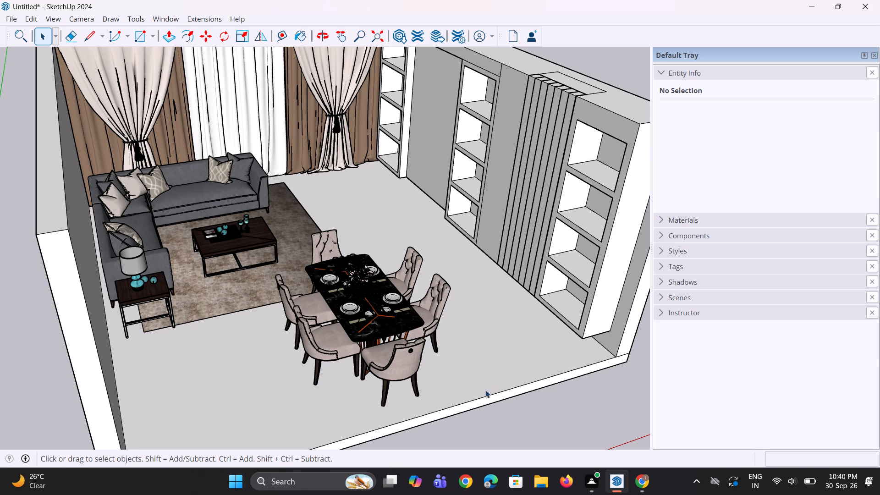
Select the sofa, coffee table, side table with lamp and the rug together.
scroll(385, 304, down, 2)
middle_drag(432, 322, 350, 289)
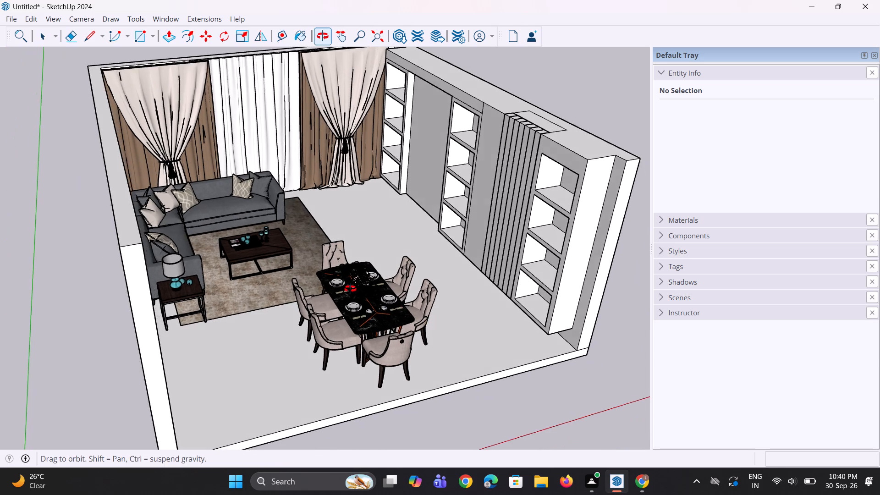
middle_drag(350, 289, 345, 291)
scroll(361, 346, up, 1)
middle_drag(363, 347, 422, 355)
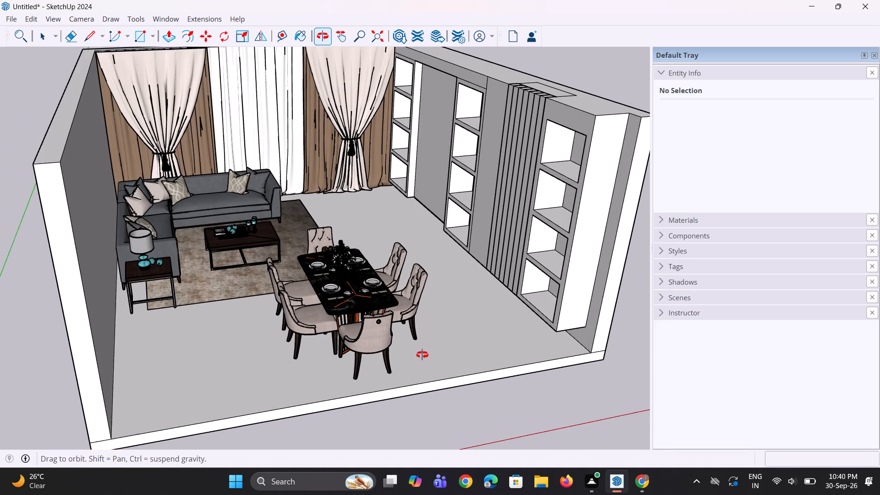
middle_drag(422, 355, 396, 362)
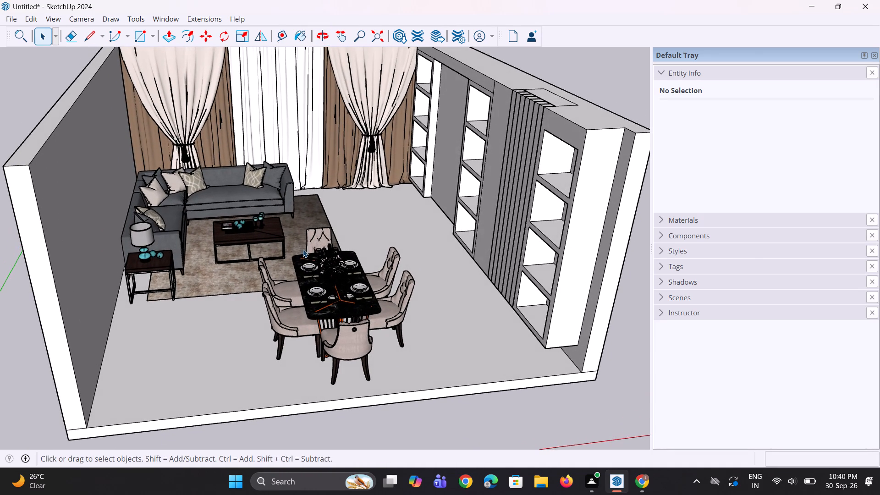
click(282, 206)
scroll(294, 209, up, 5)
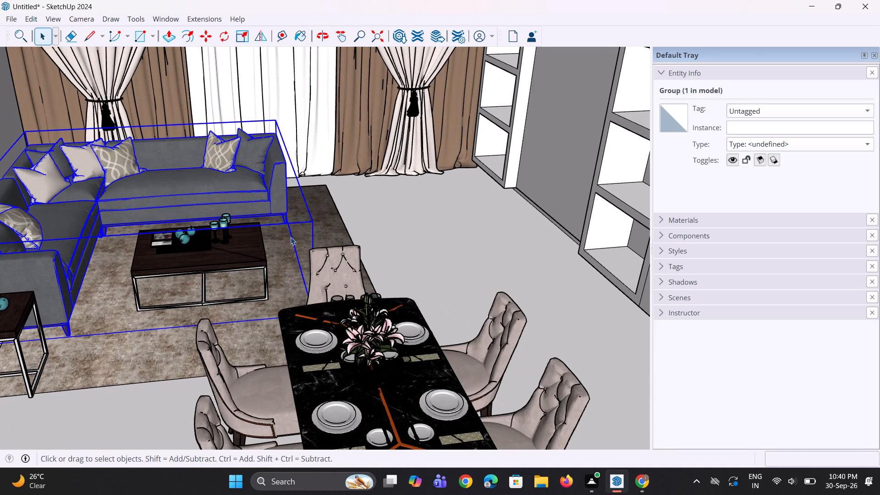
ctrl+click(258, 255)
scroll(323, 215, down, 6)
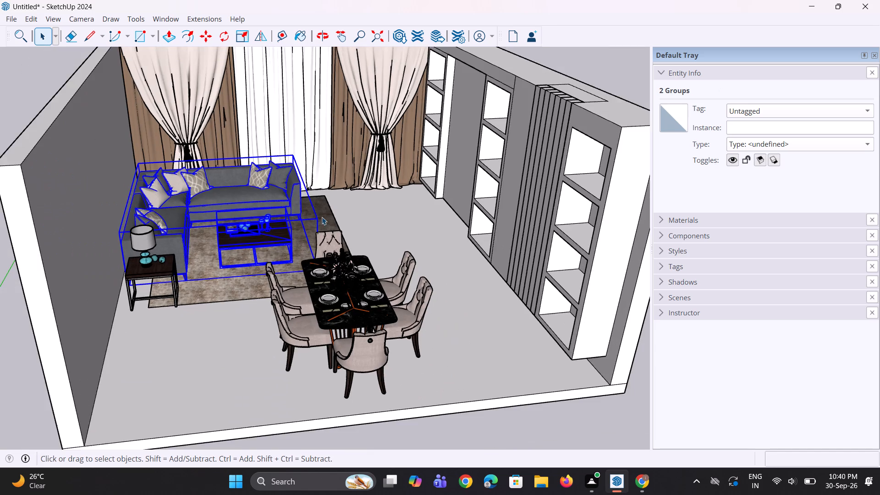
ctrl+click(169, 252)
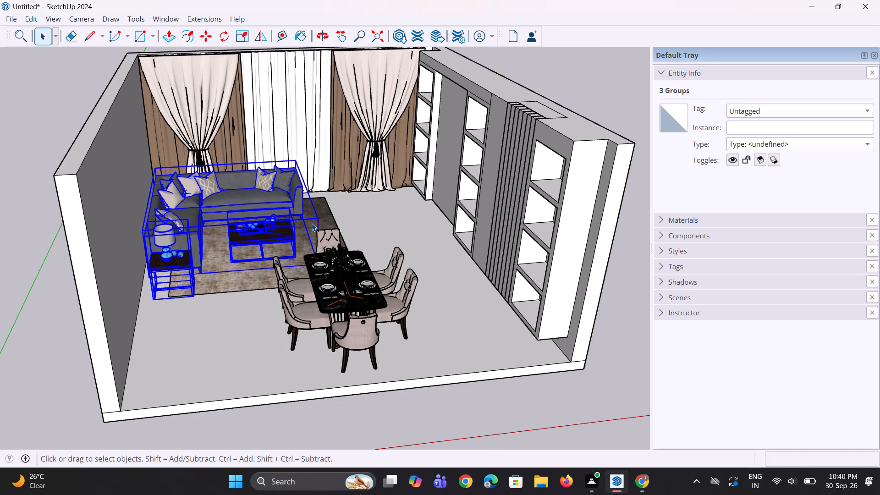
ctrl+click(322, 223)
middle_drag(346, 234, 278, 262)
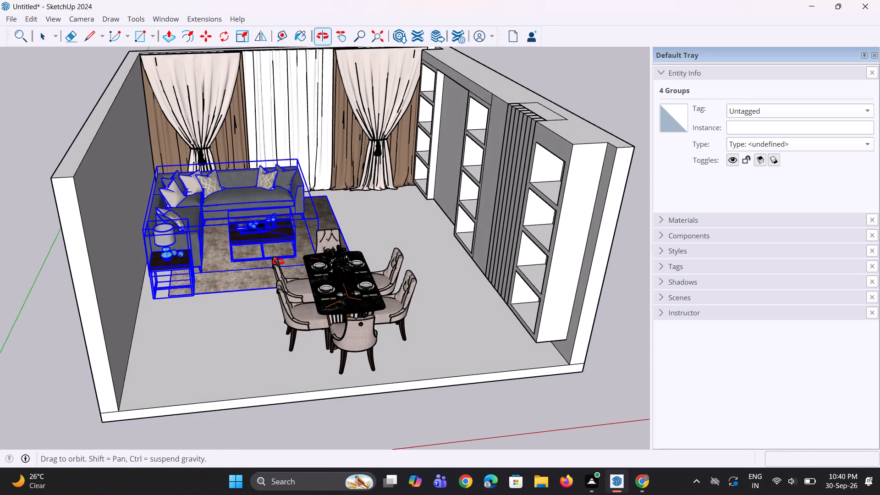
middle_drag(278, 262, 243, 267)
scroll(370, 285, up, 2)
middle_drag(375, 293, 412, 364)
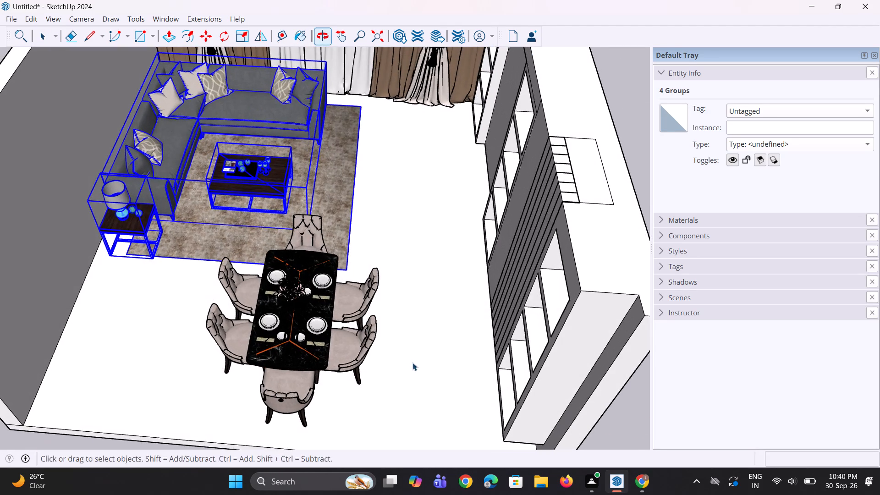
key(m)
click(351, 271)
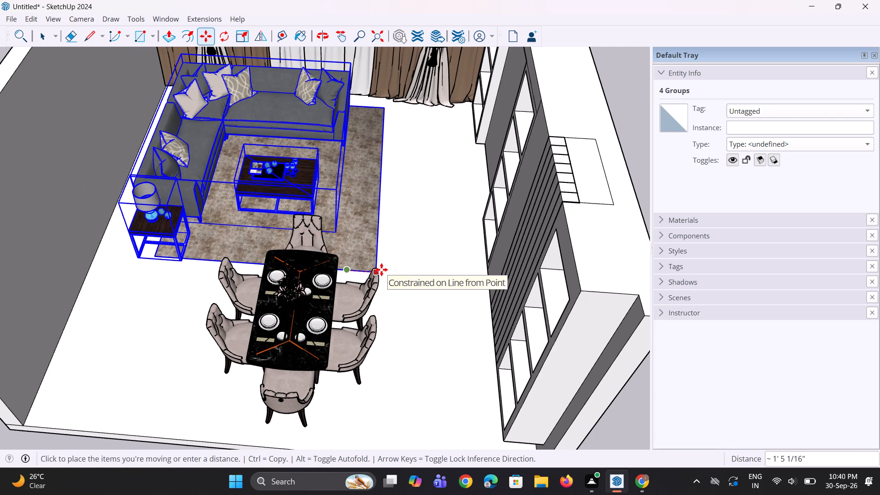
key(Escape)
Combine the selected sofa, coffee table, side table and rug into one group.
middle_drag(403, 264, 379, 252)
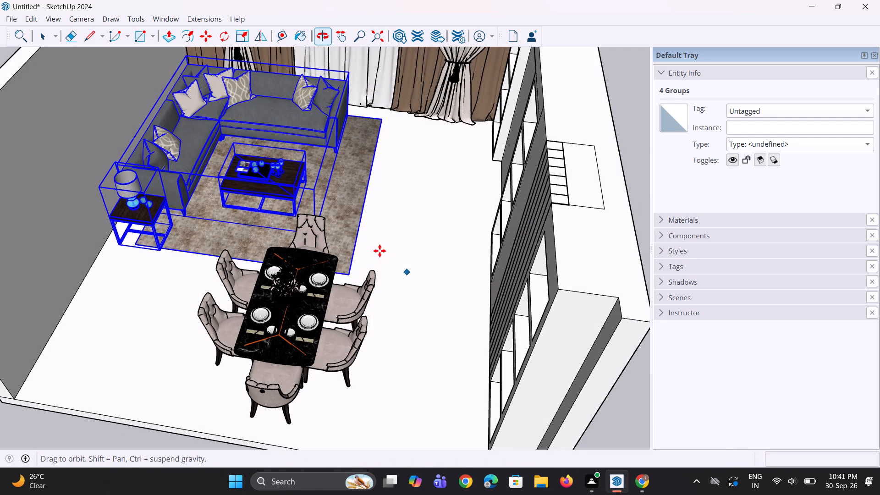
right_click(286, 161)
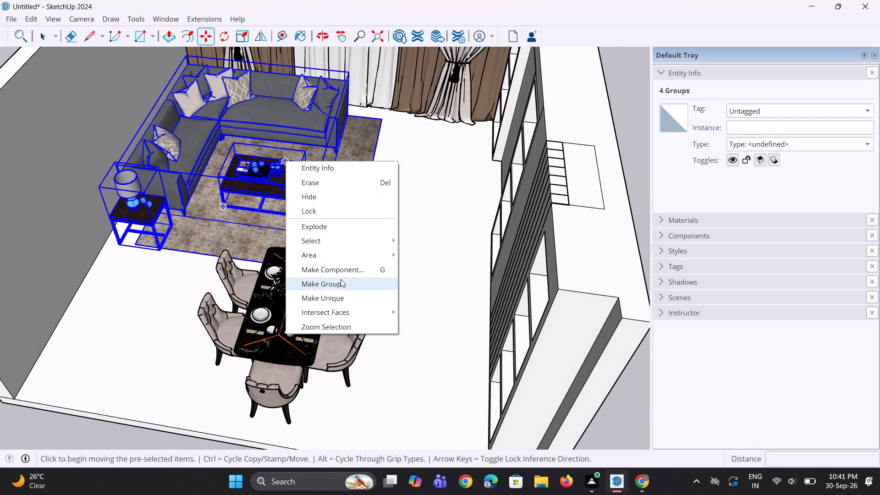
click(341, 279)
Move the grouped sofa area about 2' 2" toward the shelving wall by the rug's corner nearest the dining set.
scroll(368, 268, up, 5)
middle_drag(333, 279, 328, 280)
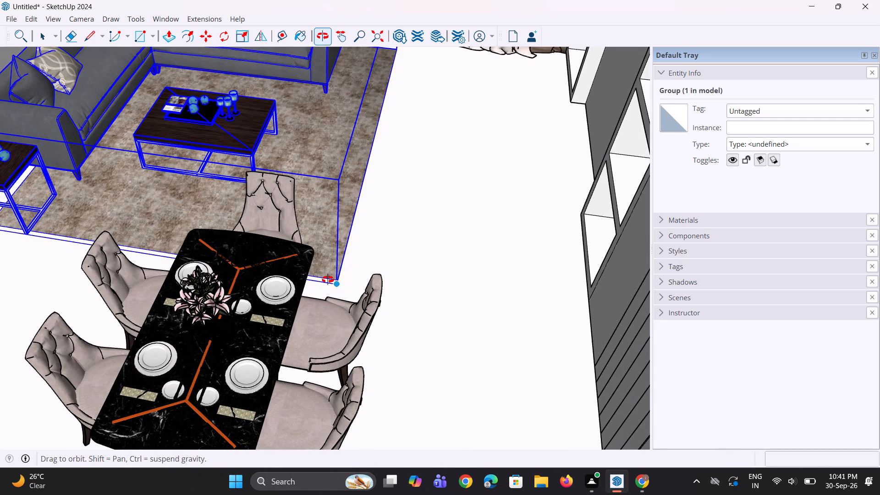
middle_drag(328, 280, 327, 280)
click(337, 282)
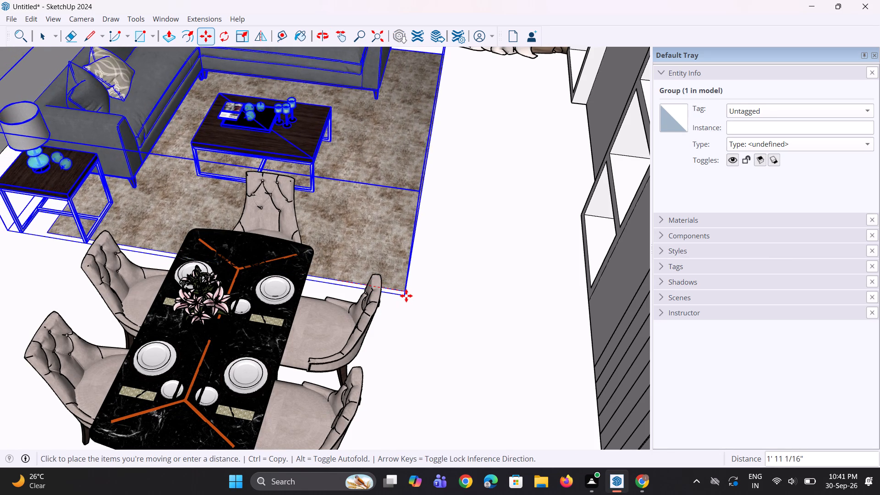
click(414, 297)
scroll(418, 298, down, 3)
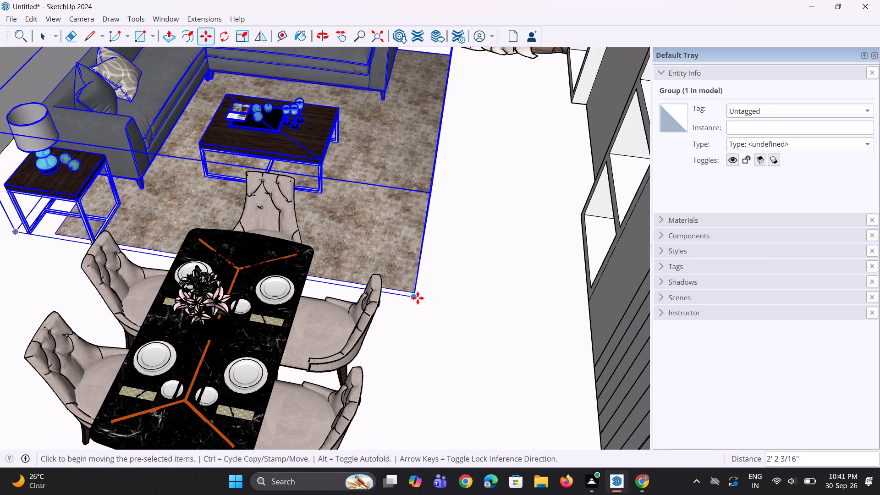
scroll(418, 298, down, 4)
key(space)
key(space)
Scale the curtain set along its red axis by a factor of 0.88, narrowing it toward the shelving wall, and deselect it.
middle_drag(423, 298, 468, 275)
scroll(469, 275, down, 9)
middle_drag(469, 274, 464, 264)
scroll(298, 139, up, 7)
click(315, 118)
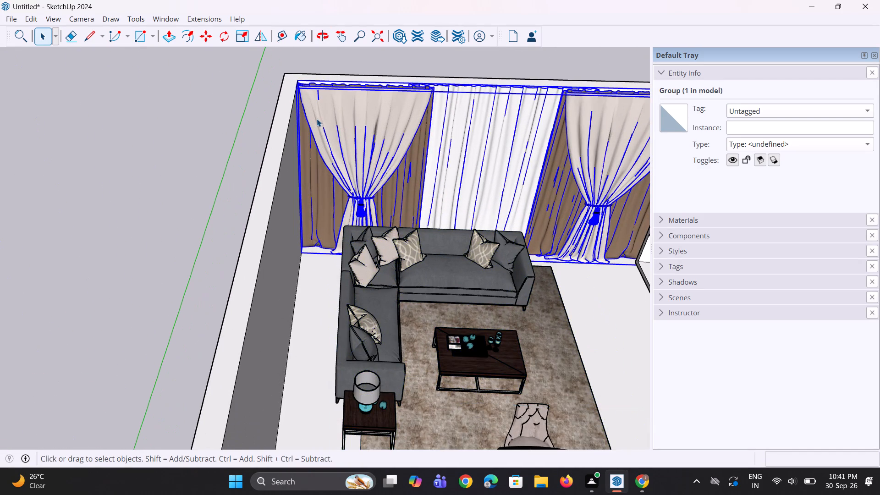
scroll(361, 136, down, 2)
key(s)
scroll(324, 87, up, 4)
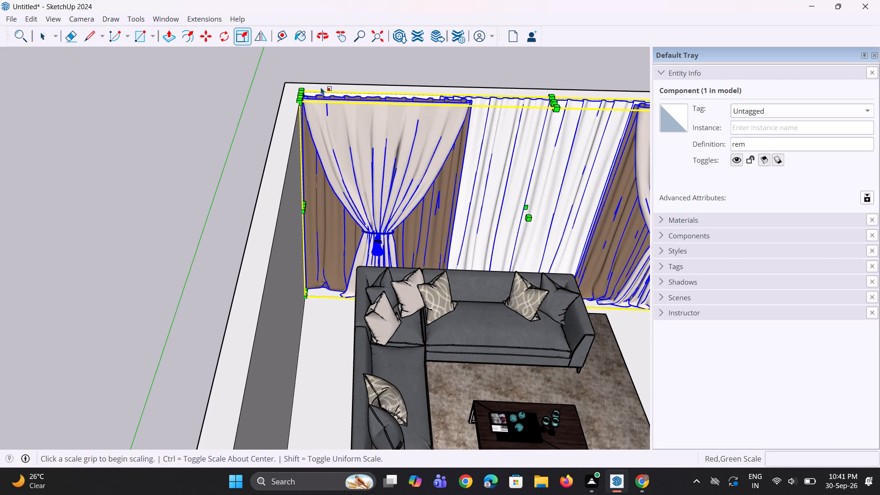
scroll(305, 98, up, 3)
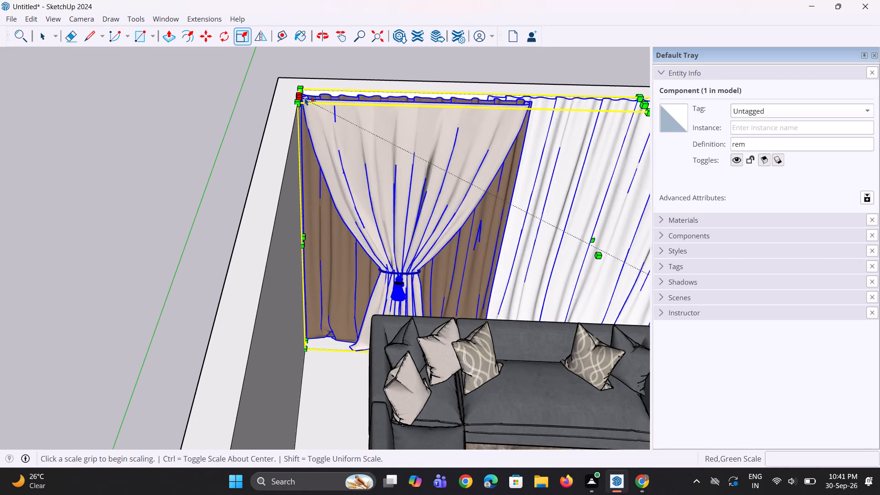
scroll(305, 98, up, 4)
click(299, 94)
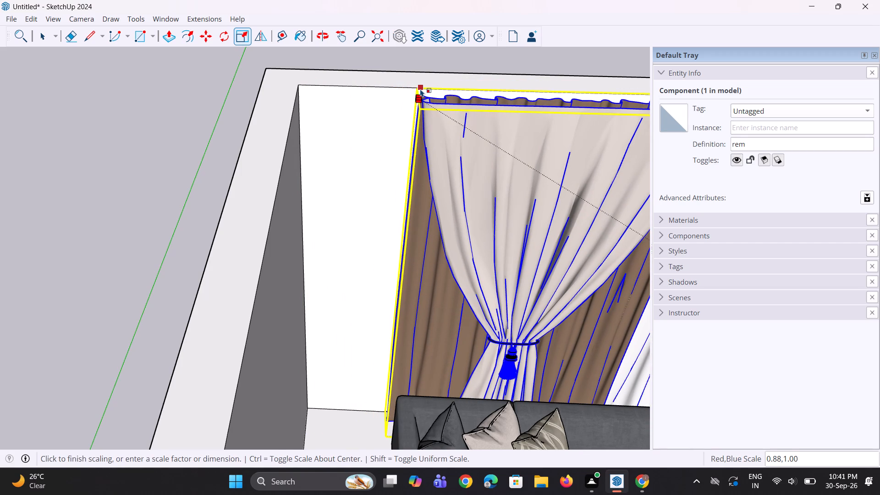
click(420, 89)
scroll(396, 108, down, 7)
key(space)
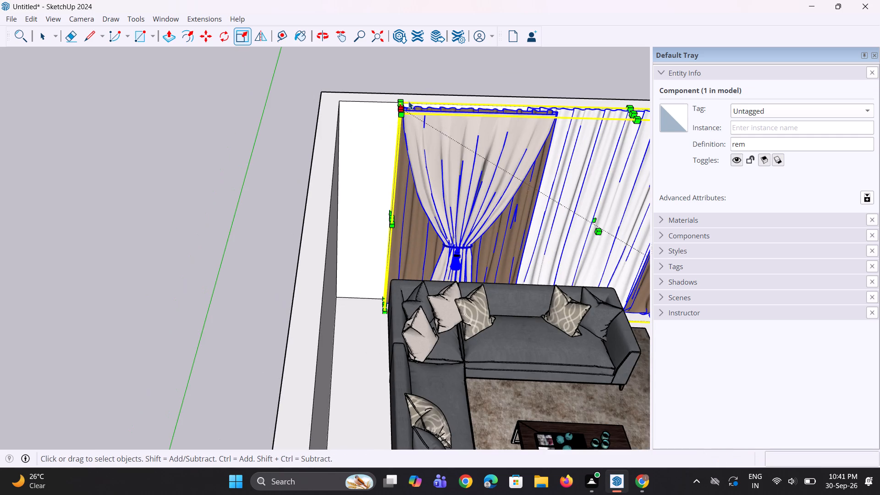
key(space)
click(430, 72)
Push/Pull the inner face of the wall opposite the shelving about 2' 1" into the room, up to the curtains.
middle_drag(406, 158, 348, 111)
click(329, 265)
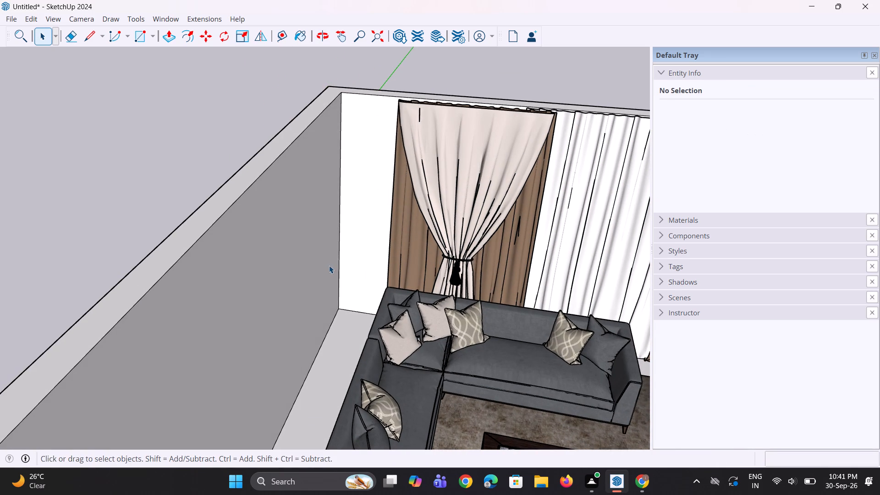
scroll(361, 220, down, 9)
middle_drag(395, 180, 406, 167)
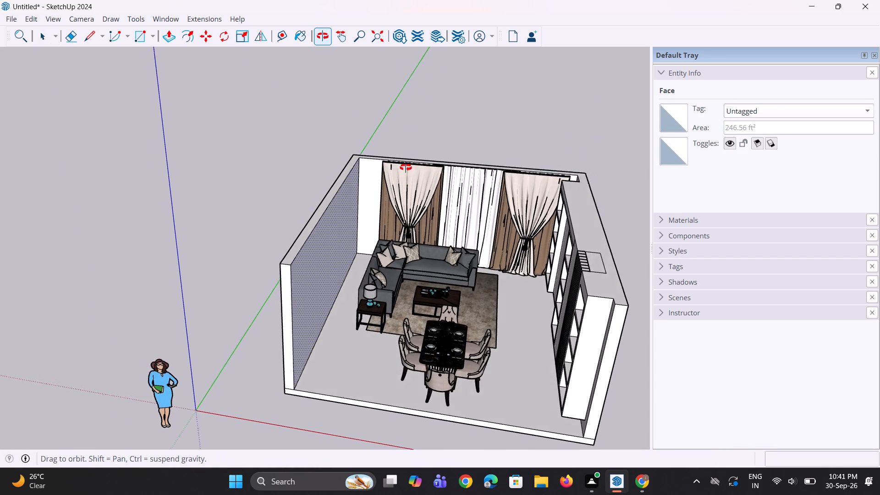
middle_drag(406, 167, 428, 170)
key(p)
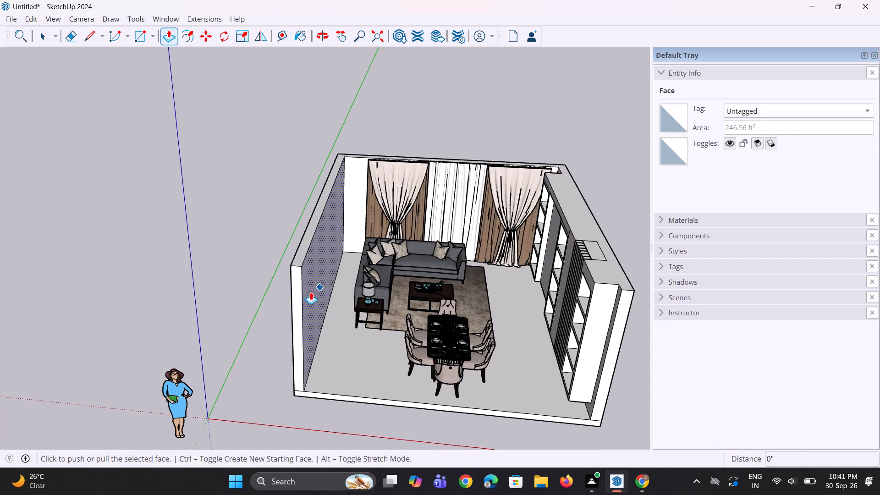
click(311, 292)
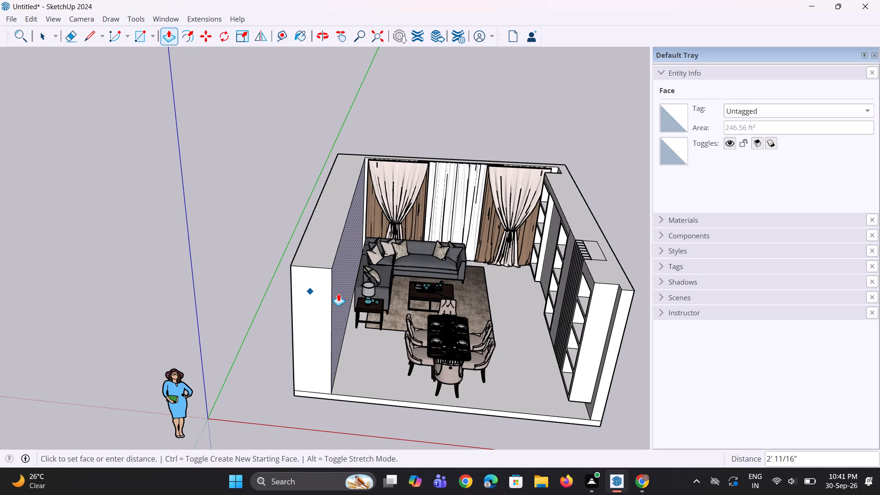
click(338, 293)
Erase the leftover vertical edges near the open end of the wall's outer face, including the short one on the slab edge.
middle_drag(307, 313, 422, 312)
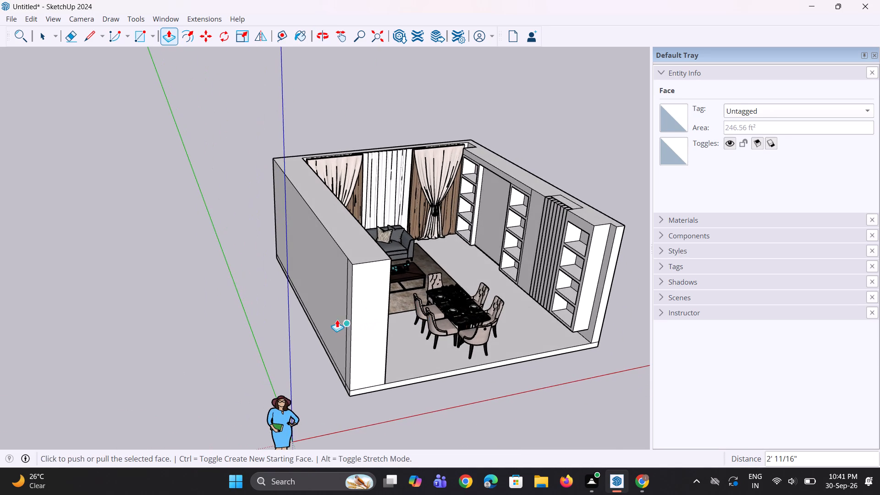
click(333, 318)
key(Escape)
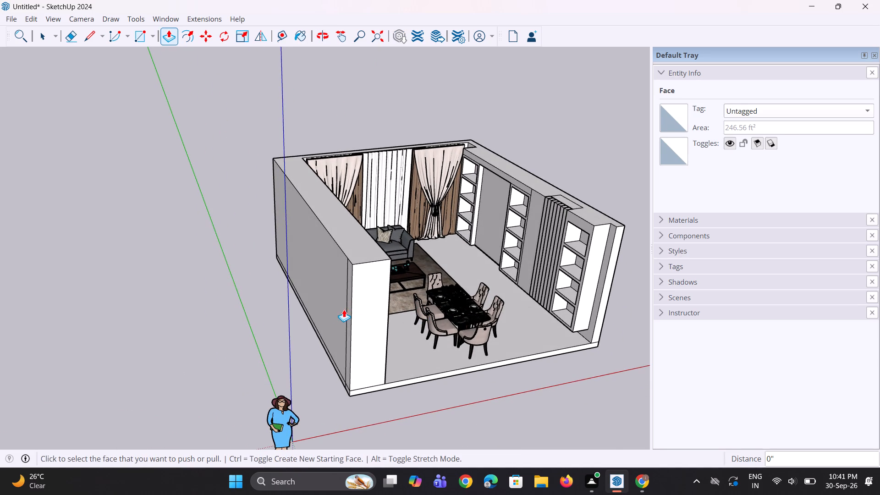
key(space)
key(space)
middle_drag(348, 326, 409, 320)
key(e)
scroll(396, 326, up, 3)
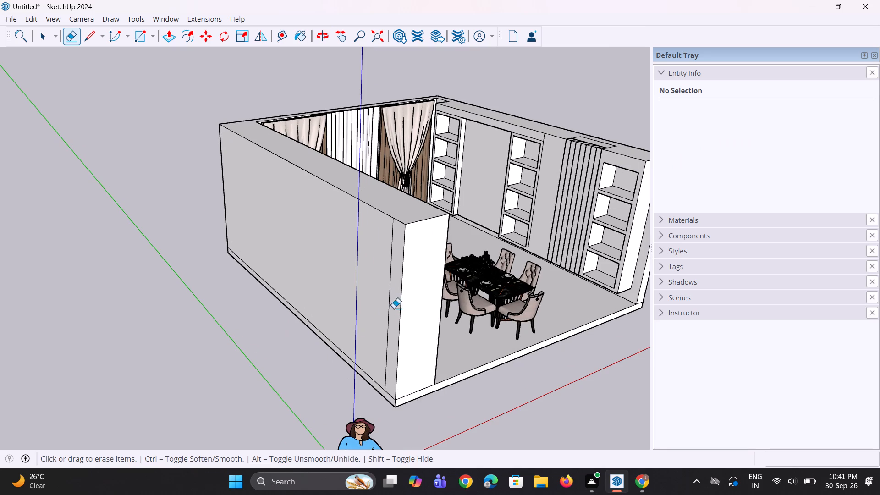
click(390, 291)
scroll(390, 409, up, 8)
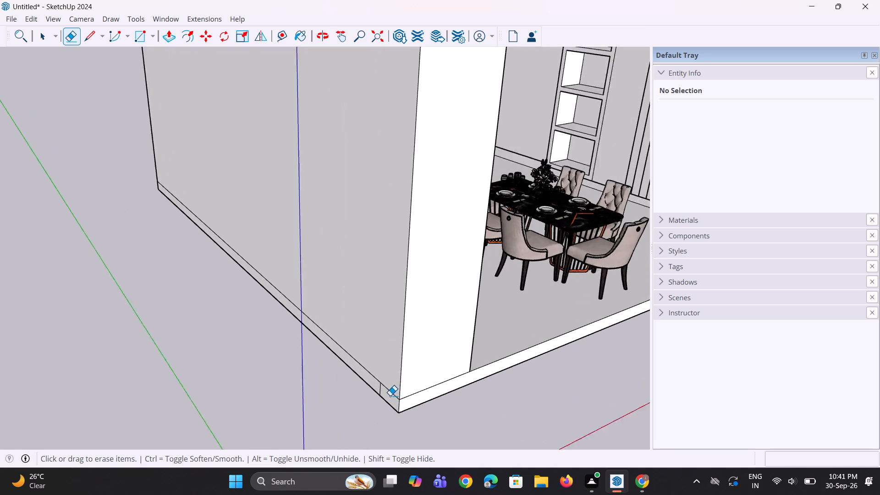
scroll(390, 396, up, 2)
click(377, 386)
scroll(378, 388, down, 8)
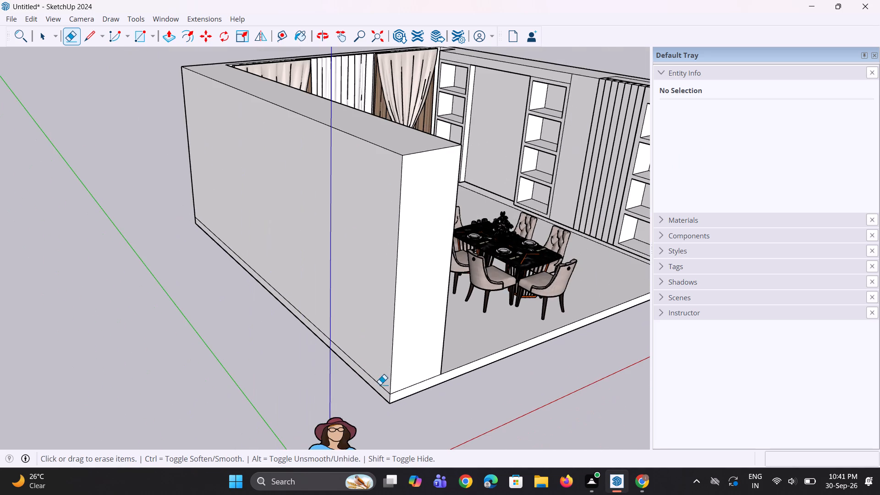
Push/Pull the outer face of the wall opposite the shelving about 2' 2 1/2" inward to thin the wall.
middle_drag(204, 232, 242, 235)
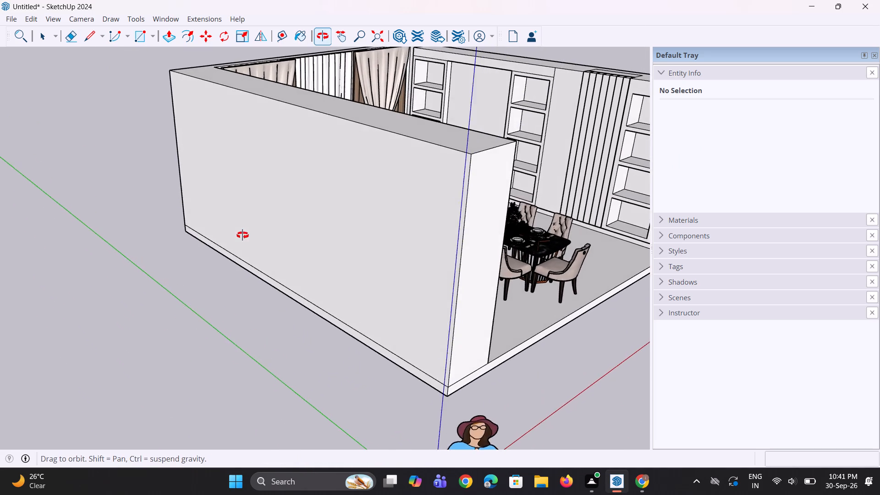
middle_drag(242, 235, 200, 245)
key(space)
key(p)
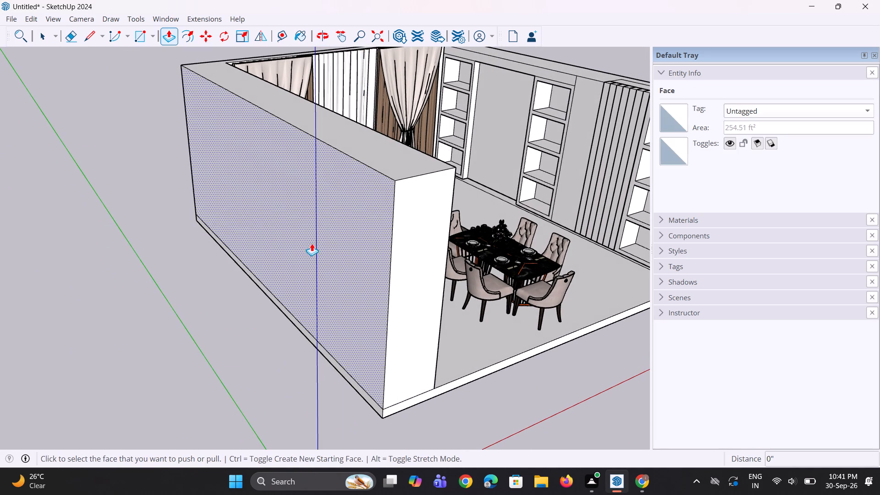
click(312, 243)
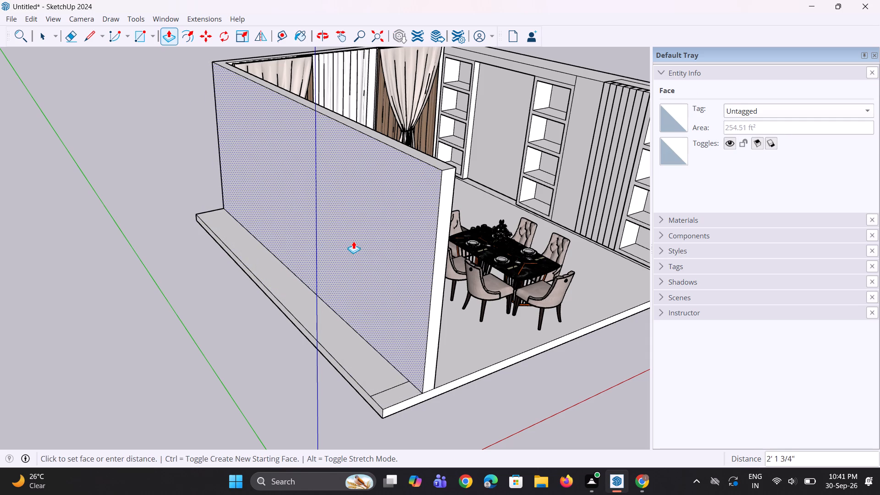
click(353, 241)
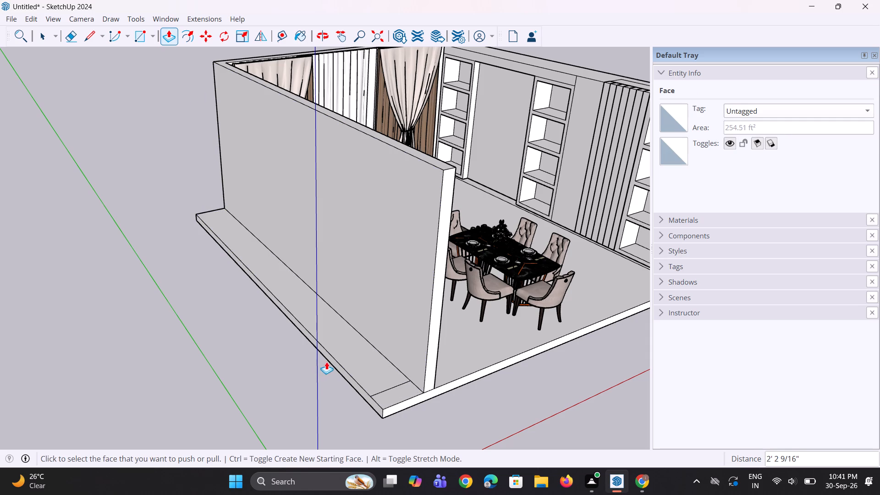
Push/Pull the side of the projecting floor slab inward until it is flush with the thinned wall's outer face.
click(330, 361)
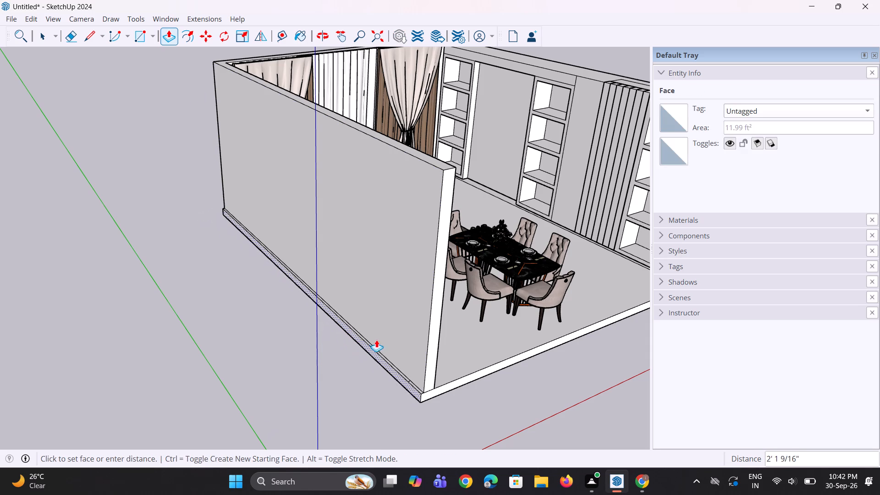
click(380, 334)
scroll(382, 346, down, 4)
middle_drag(431, 323, 282, 316)
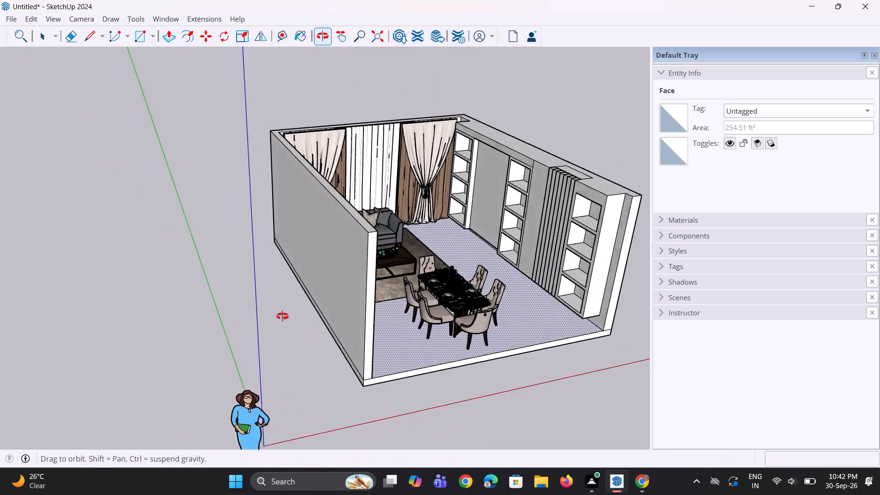
middle_drag(282, 316, 267, 325)
scroll(385, 266, up, 2)
scroll(424, 307, up, 1)
middle_drag(428, 307, 436, 308)
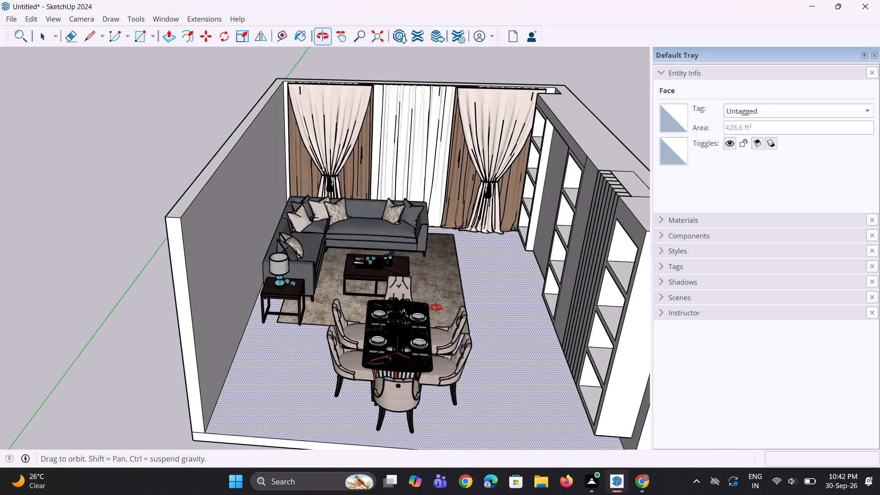
middle_drag(436, 308, 436, 308)
scroll(332, 283, up, 2)
key(space)
key(space)
Move the dining set about 1' 6 1/2" along the red axis toward the shelving wall and deselect it.
scroll(368, 280, down, 6)
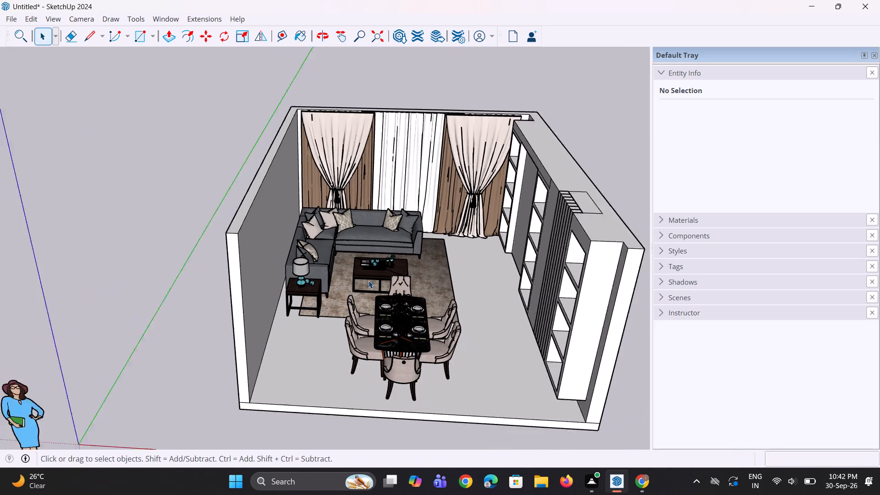
scroll(368, 280, down, 1)
click(405, 355)
scroll(407, 352, up, 4)
key(m)
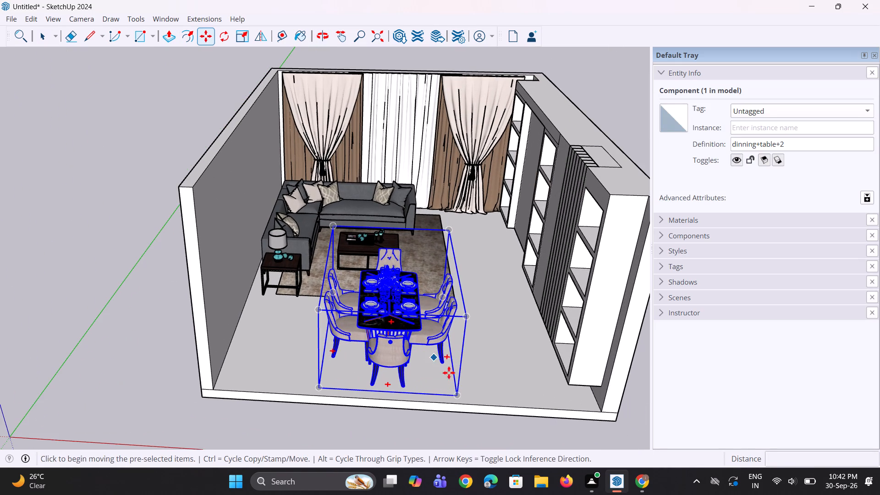
click(460, 393)
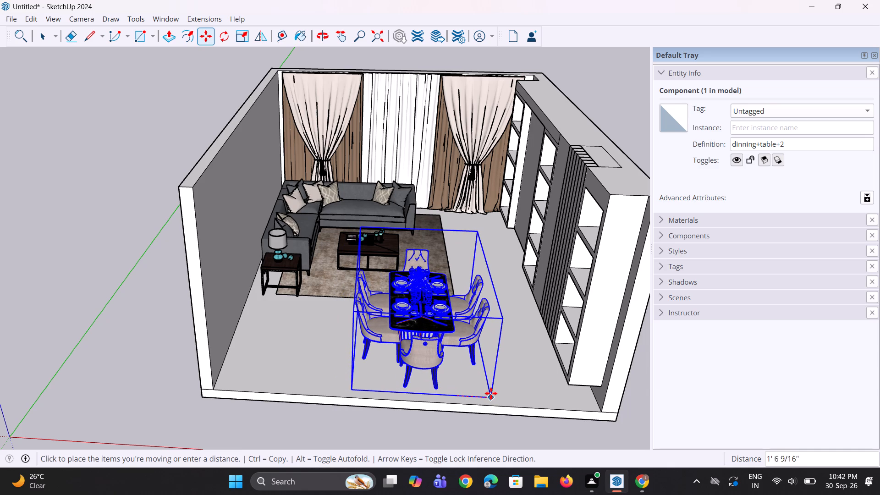
click(491, 393)
key(space)
key(space)
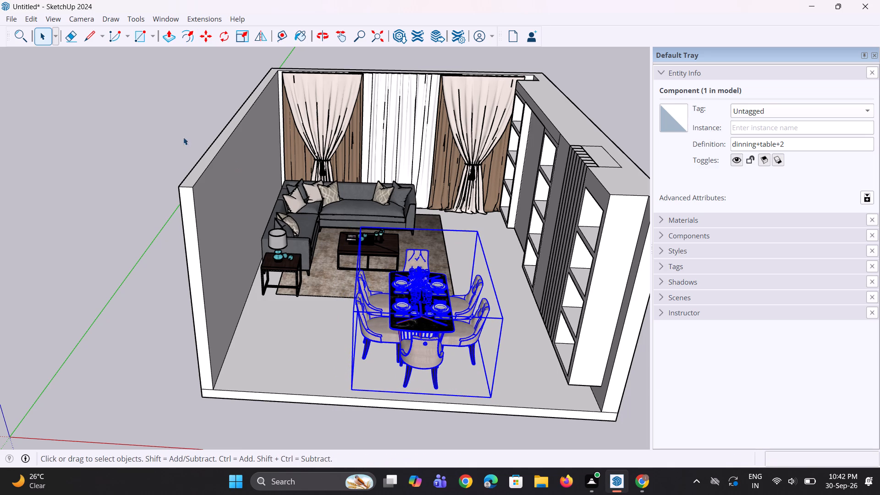
double_click(158, 129)
Import the pendant light model Component_1 from Downloads and place it on top of the shelving wall.
scroll(390, 325, up, 1)
middle_drag(394, 324, 425, 290)
scroll(422, 301, down, 4)
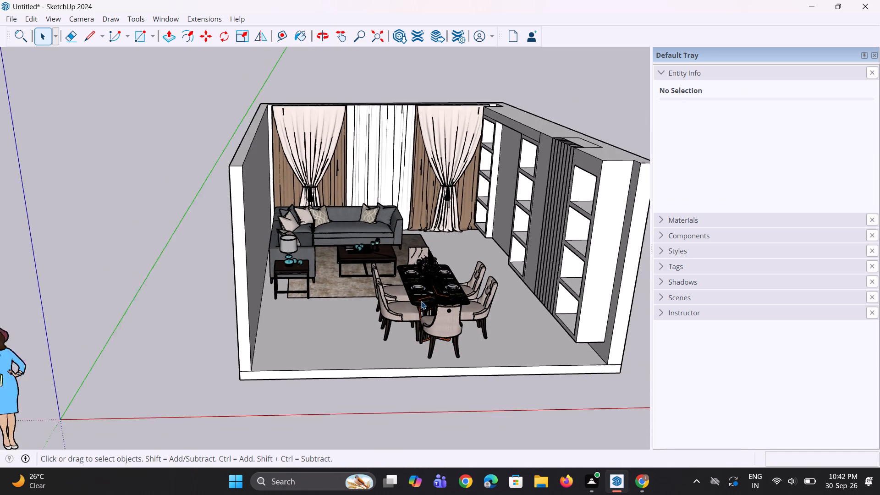
middle_drag(427, 305, 455, 321)
click(9, 22)
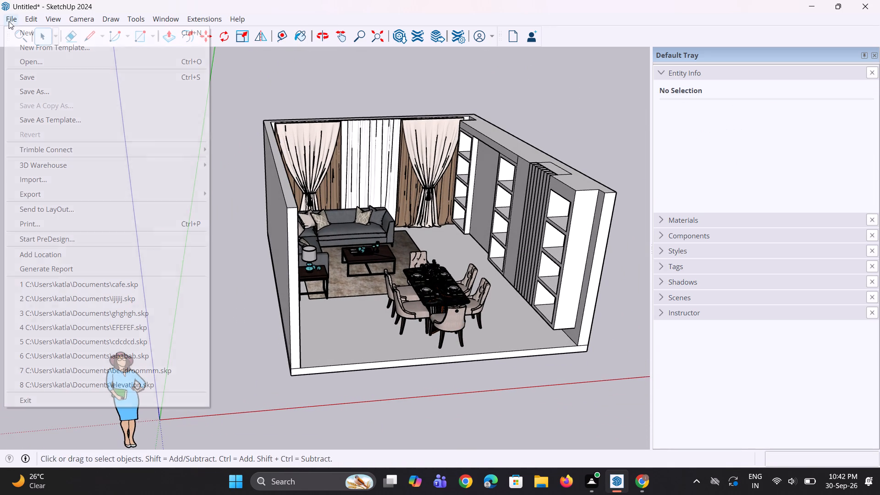
click(78, 175)
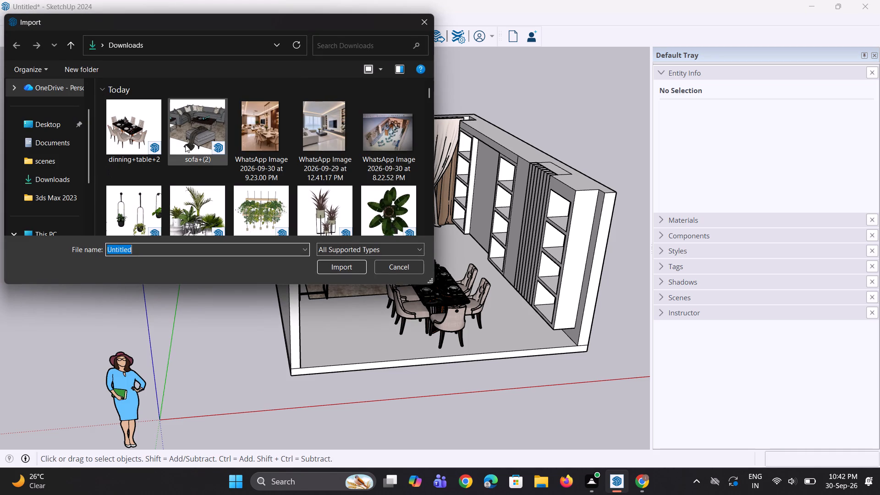
scroll(224, 165, down, 8)
drag(428, 112, 429, 113)
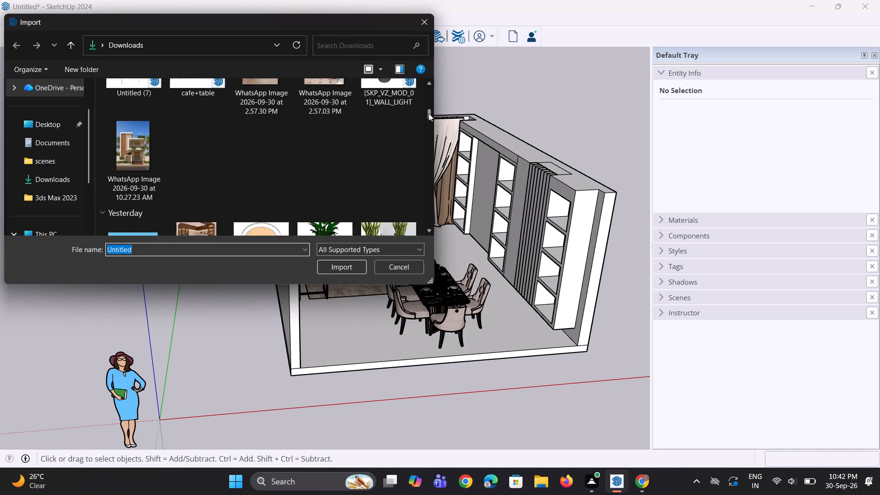
drag(429, 113, 431, 184)
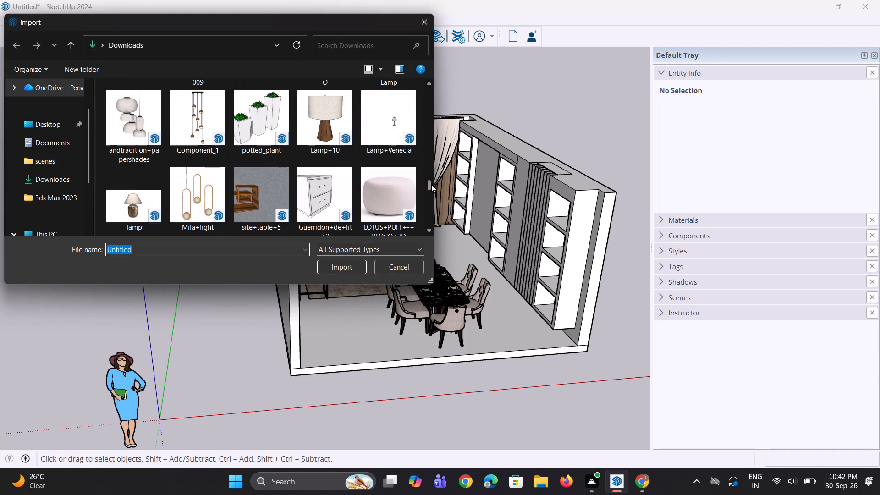
drag(431, 184, 431, 184)
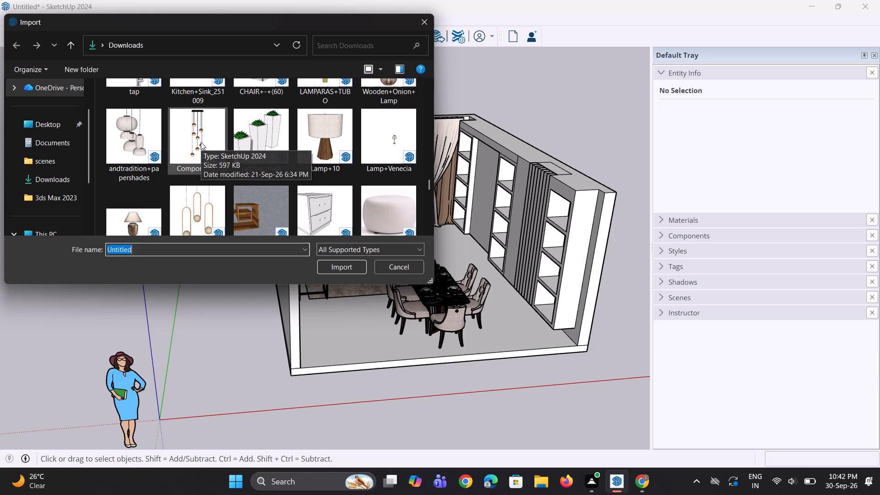
click(201, 142)
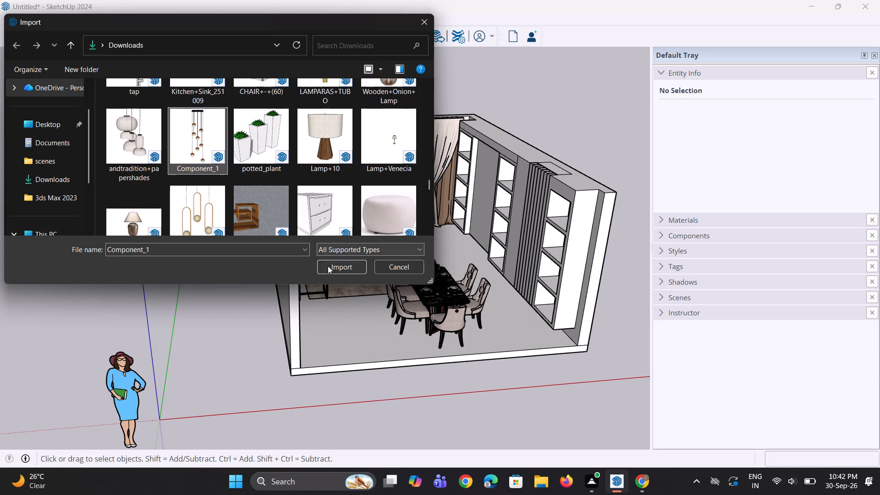
click(329, 266)
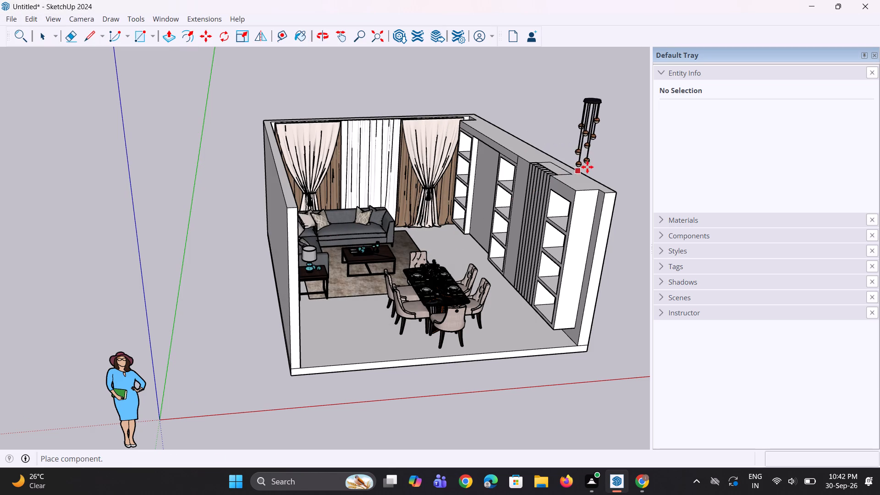
click(572, 181)
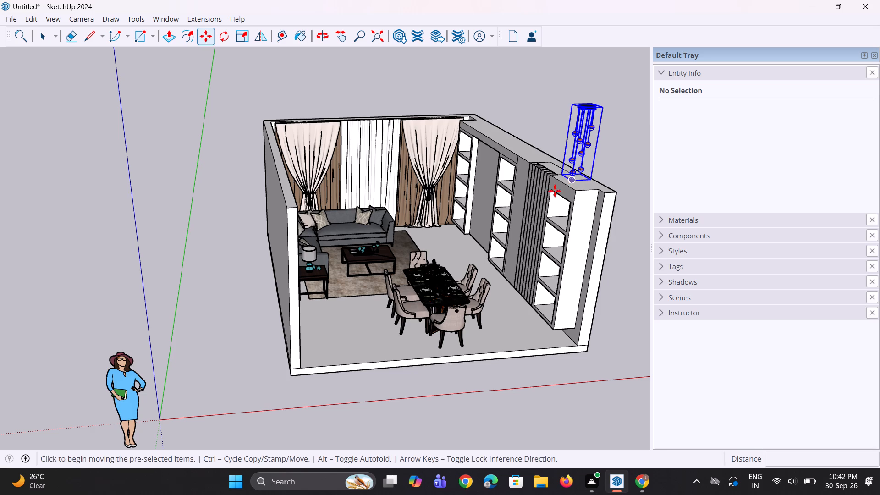
Import the tube pendant lamp model LAMPARAS+TUBO from Downloads and place it beside the first pendant light, near the shelving wall.
click(9, 19)
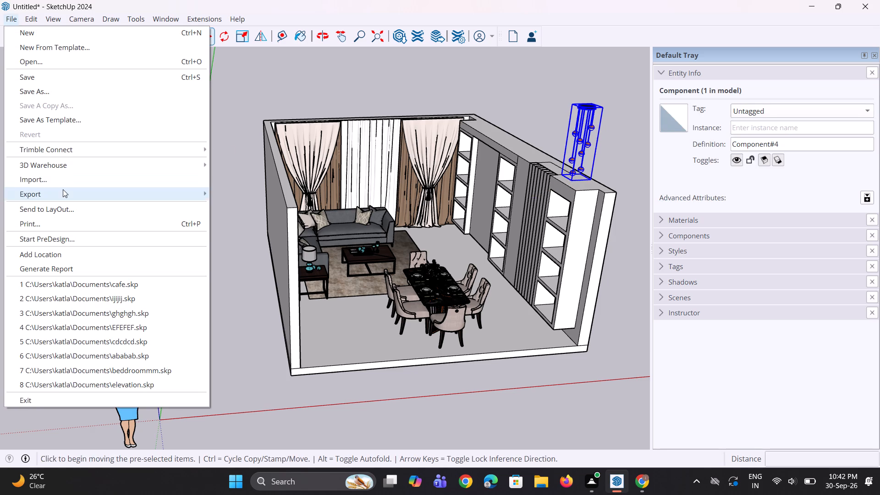
click(68, 179)
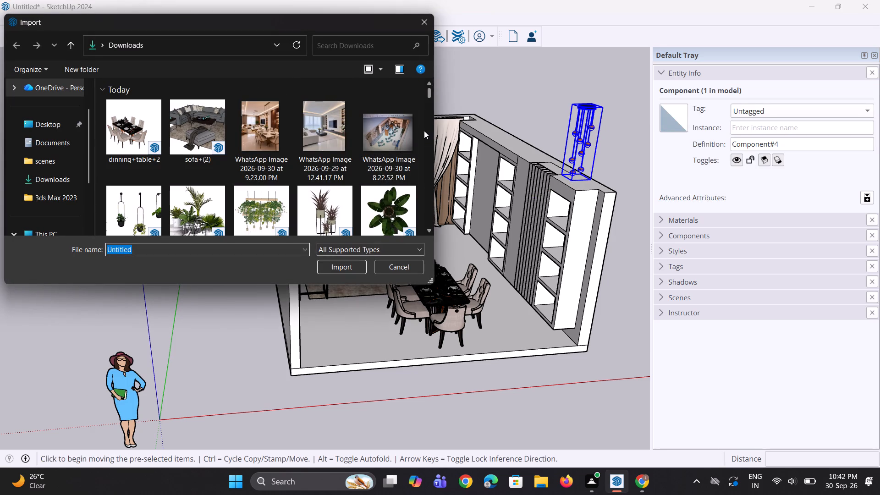
drag(429, 100, 432, 161)
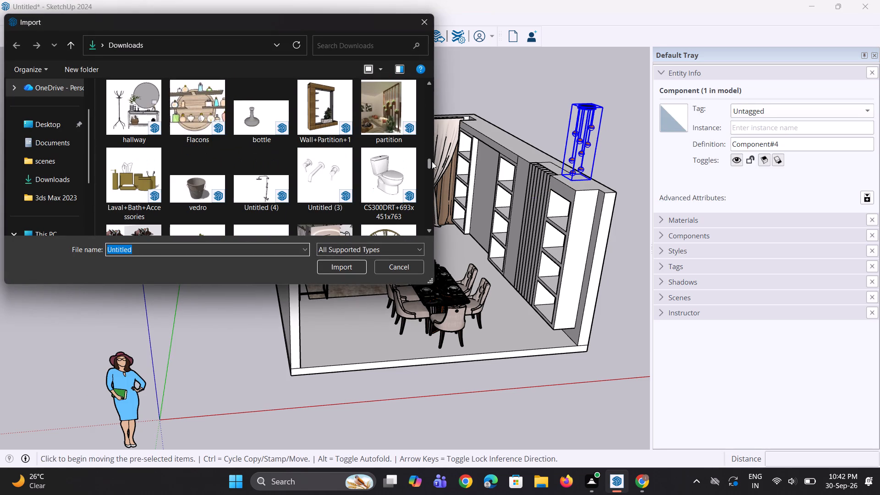
drag(432, 161, 434, 170)
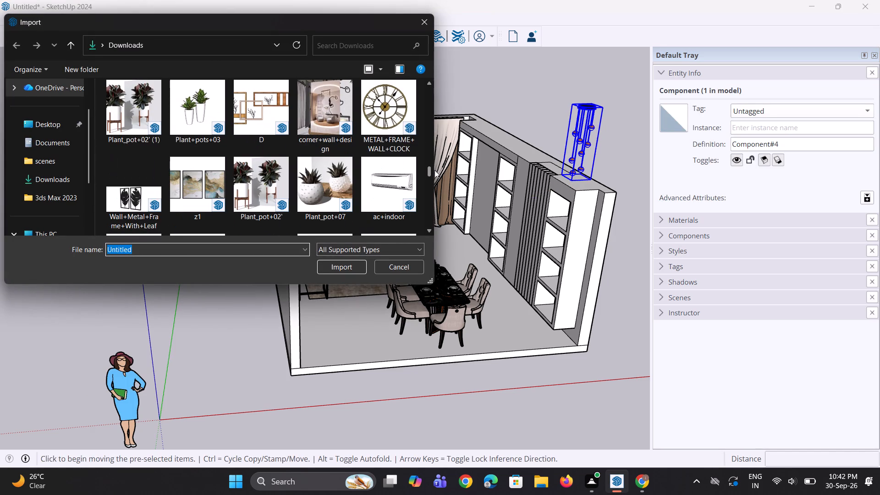
drag(434, 170, 435, 186)
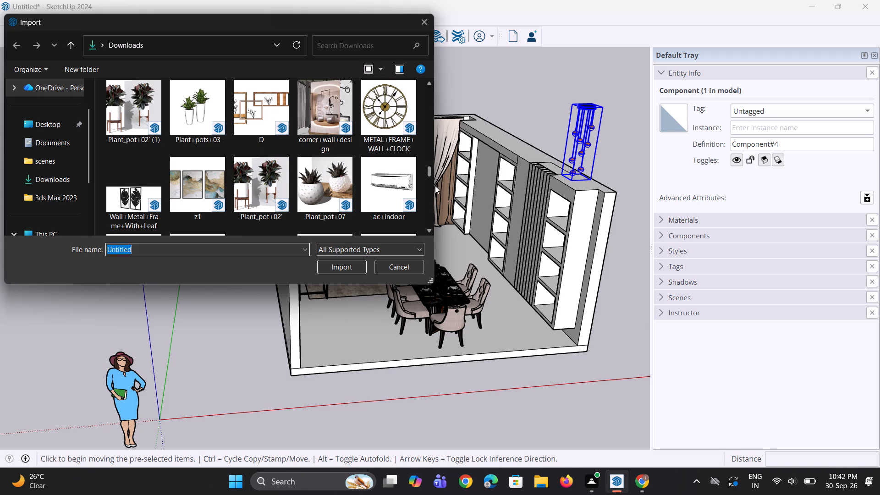
drag(435, 186, 433, 182)
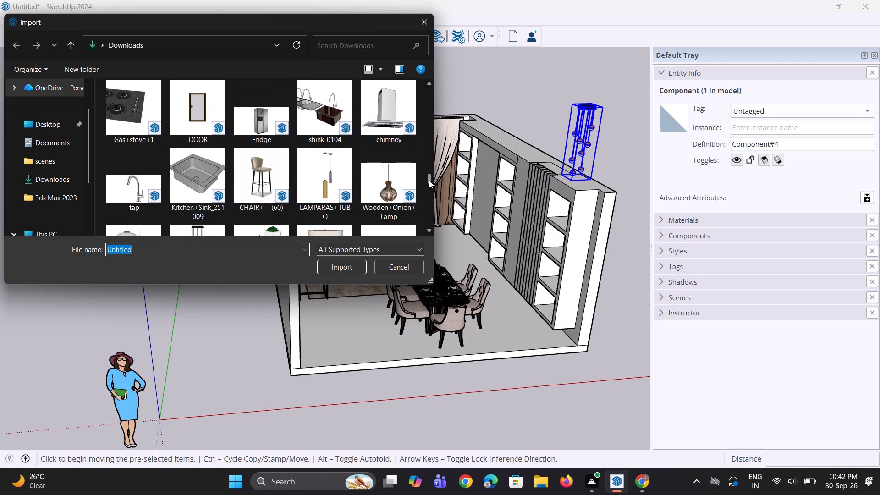
click(429, 180)
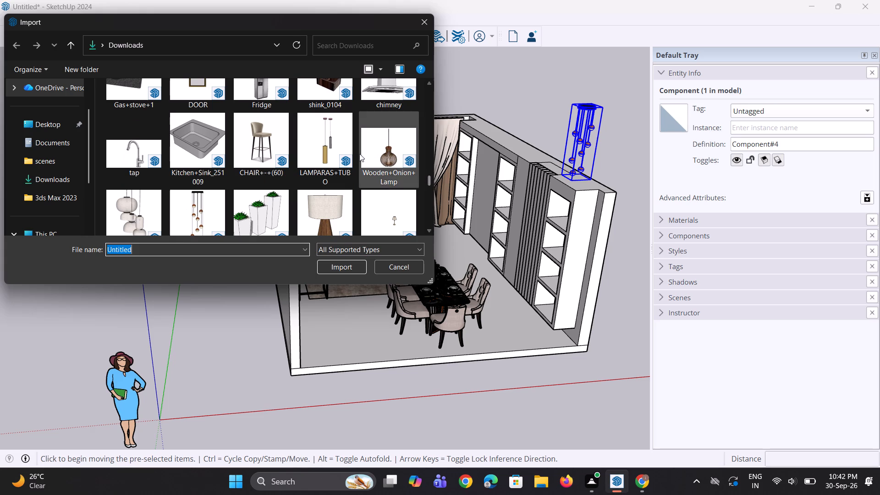
click(133, 214)
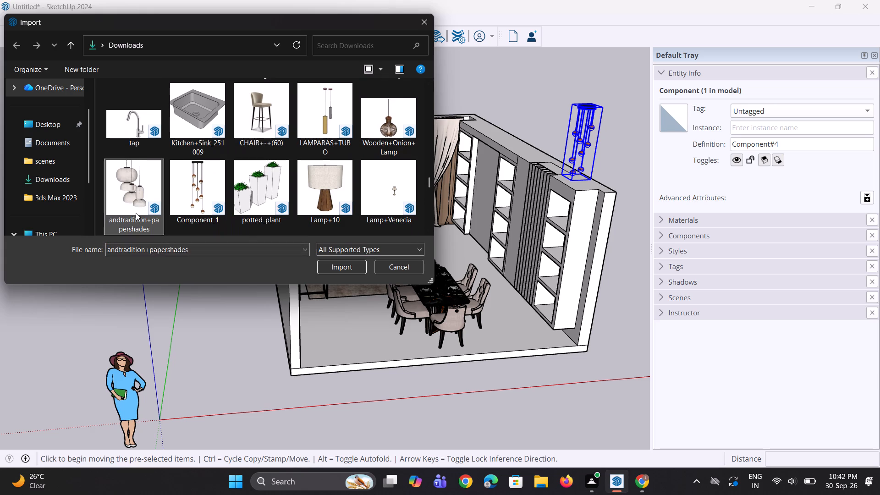
click(329, 105)
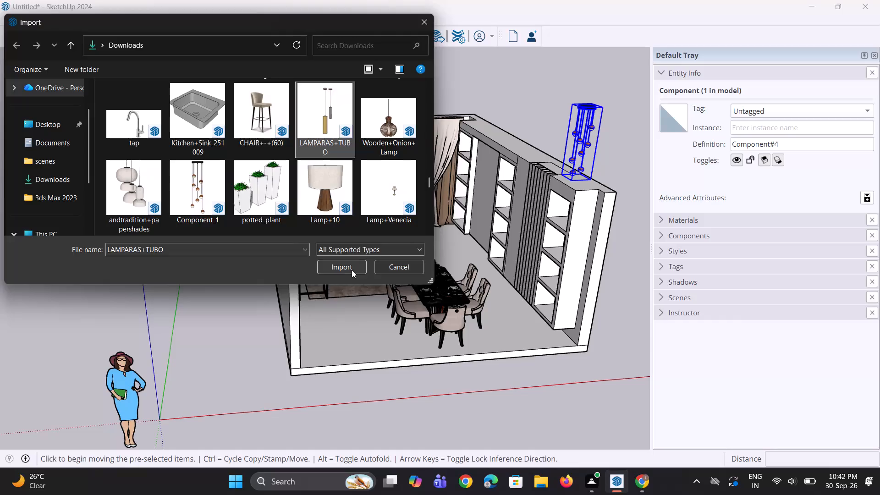
click(352, 270)
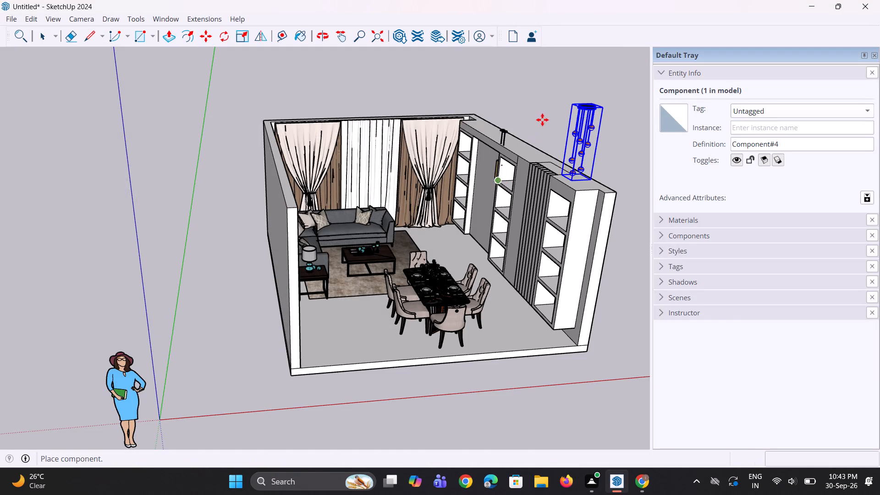
click(544, 137)
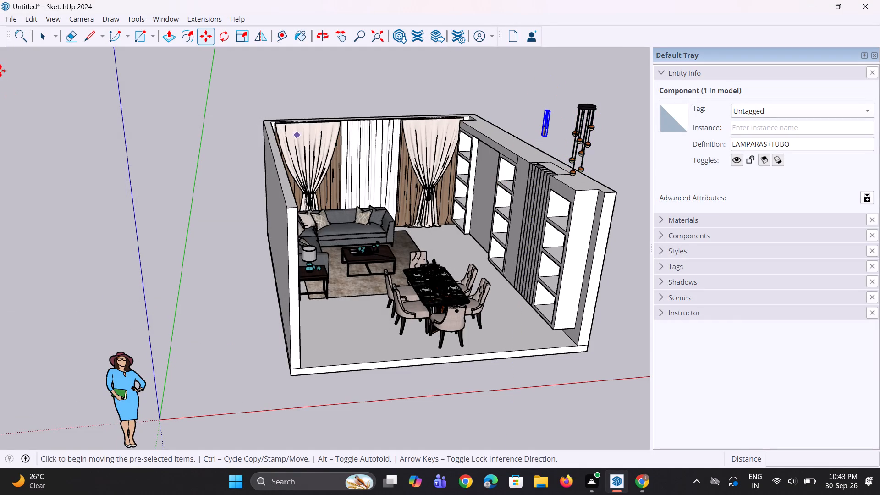
Import the black TV screen model Untitled from Downloads and place it near the pendant lights by the shelving wall.
click(12, 20)
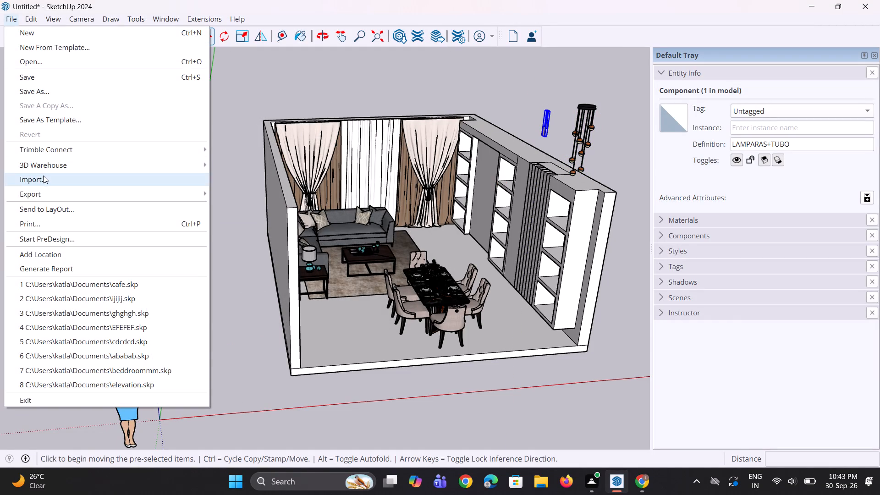
click(44, 178)
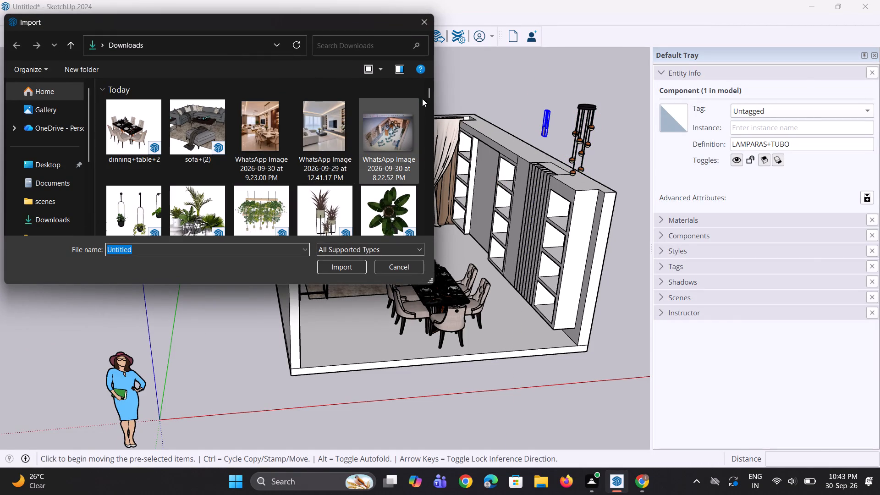
scroll(241, 214, down, 3)
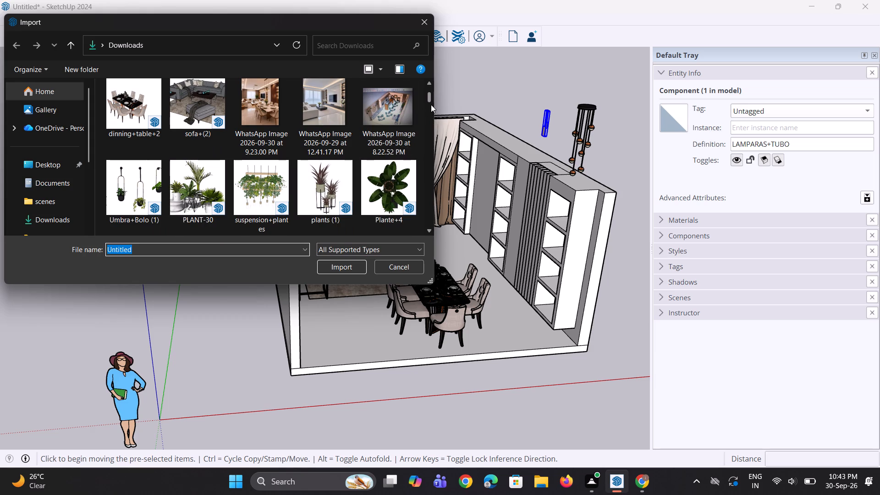
drag(431, 102, 435, 213)
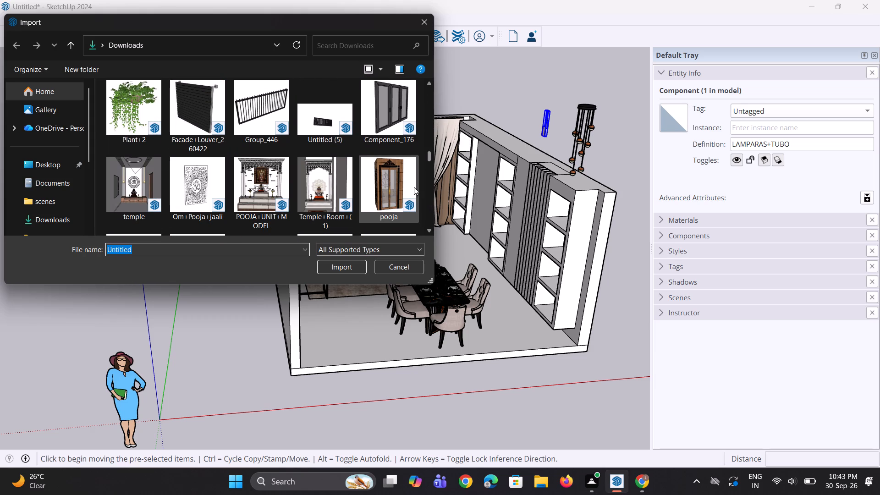
drag(430, 159, 430, 206)
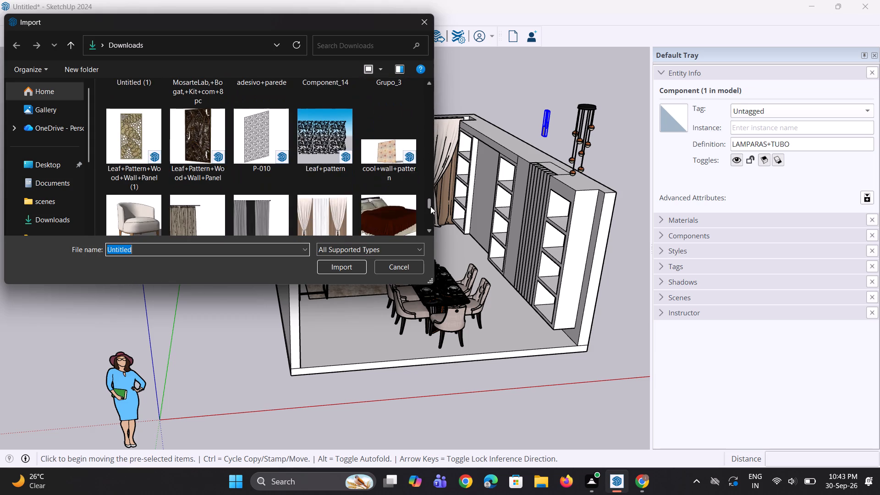
drag(430, 206, 430, 213)
scroll(352, 187, down, 3)
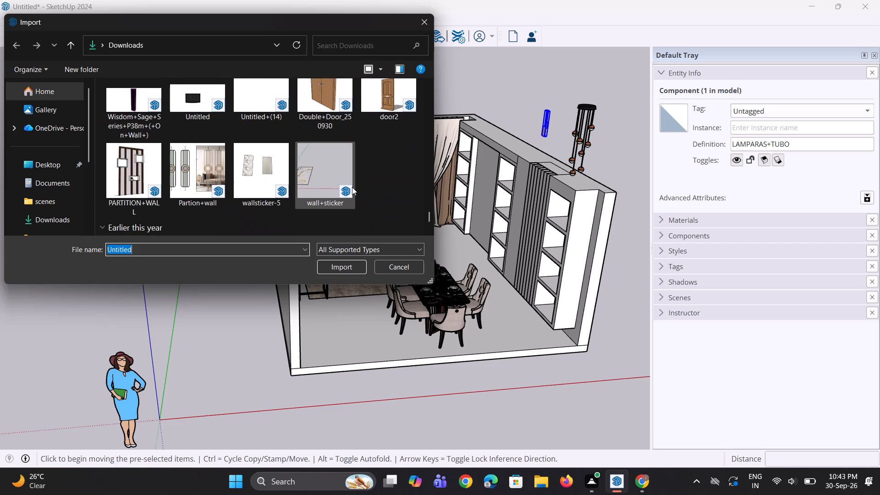
scroll(352, 187, down, 1)
scroll(351, 182, up, 4)
scroll(351, 181, down, 2)
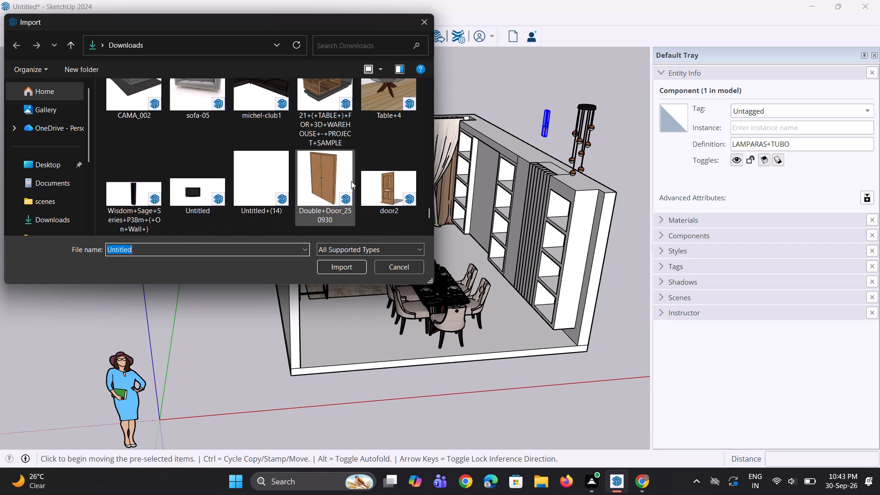
click(217, 183)
click(342, 270)
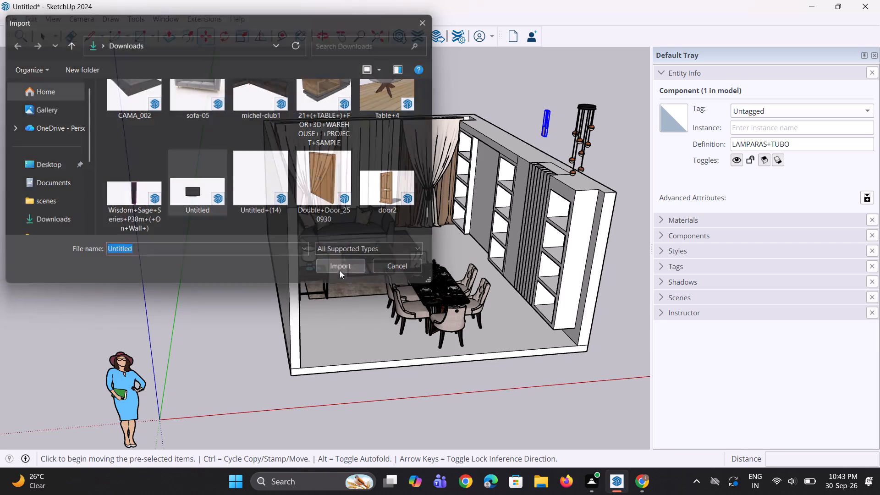
scroll(339, 216, up, 1)
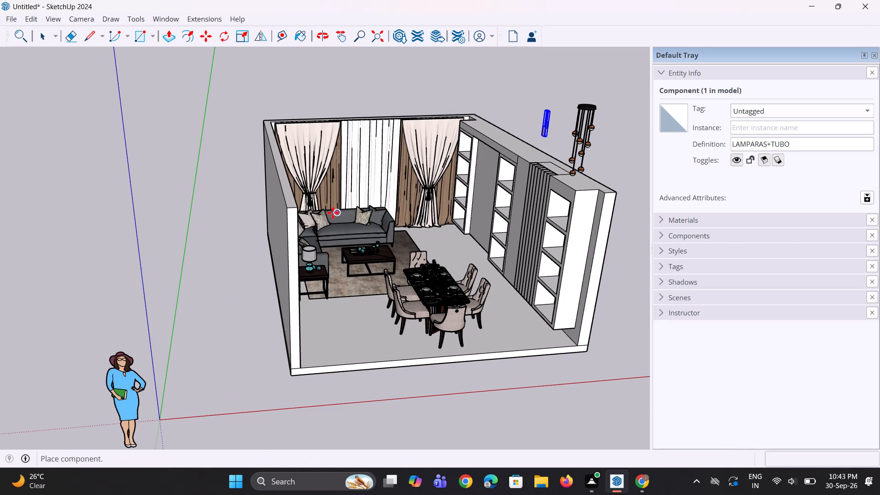
scroll(333, 213, up, 1)
click(537, 110)
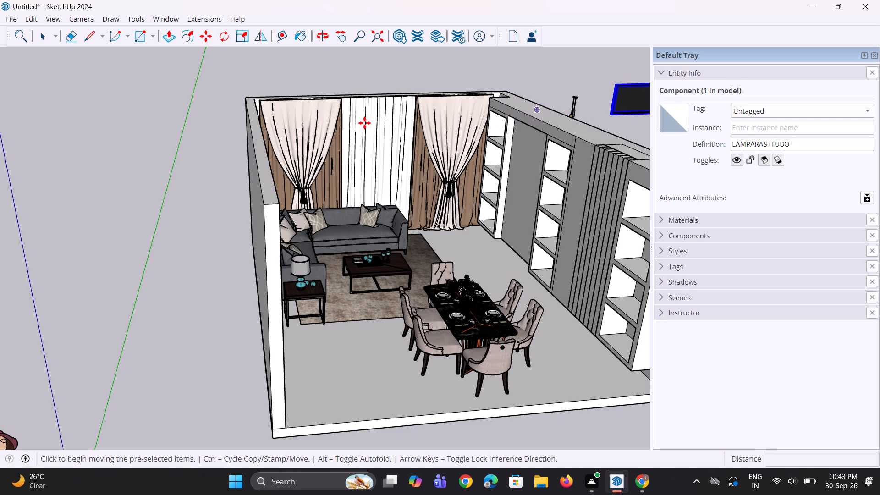
Look through the model thumbnails in the Downloads folder for another decor model to import.
click(16, 23)
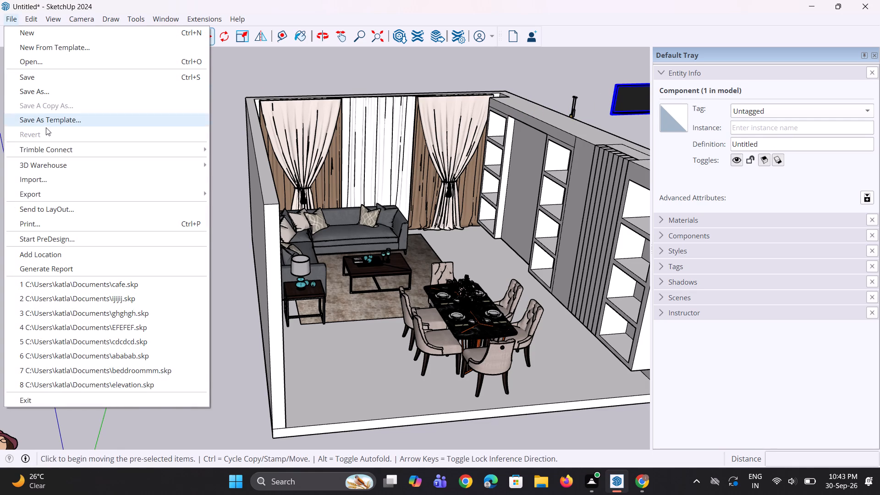
click(47, 187)
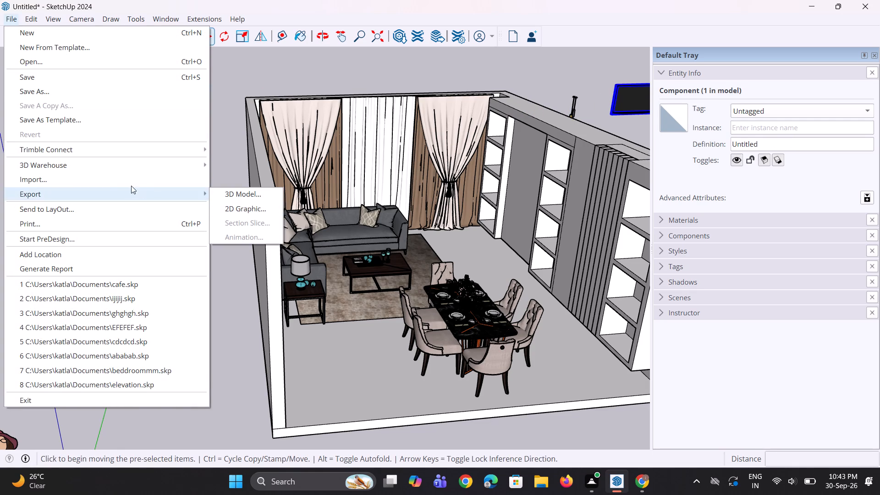
click(81, 181)
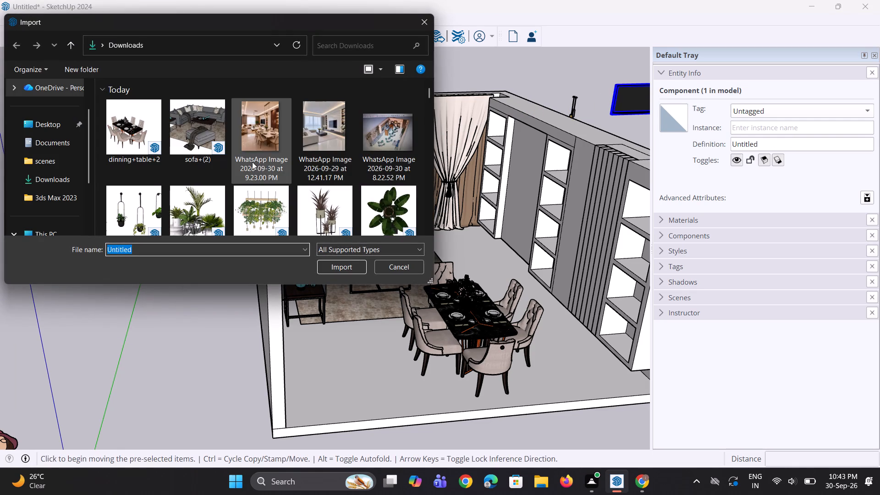
scroll(252, 162, down, 7)
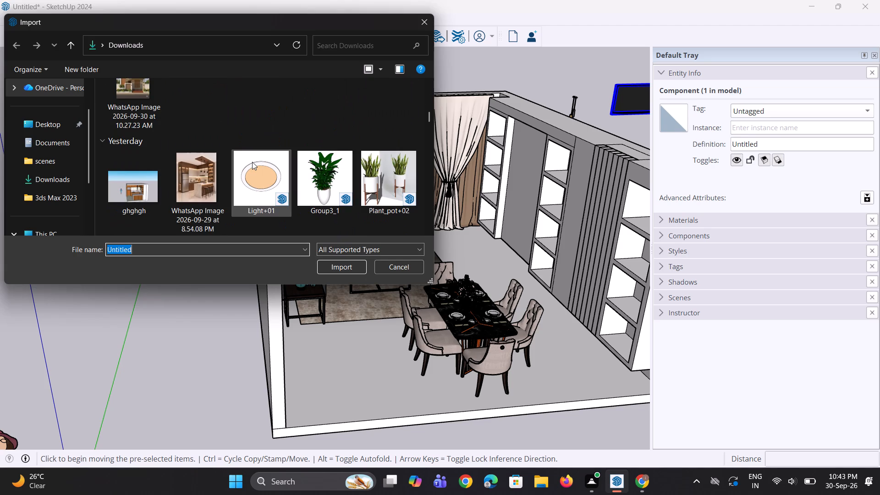
scroll(252, 162, down, 1)
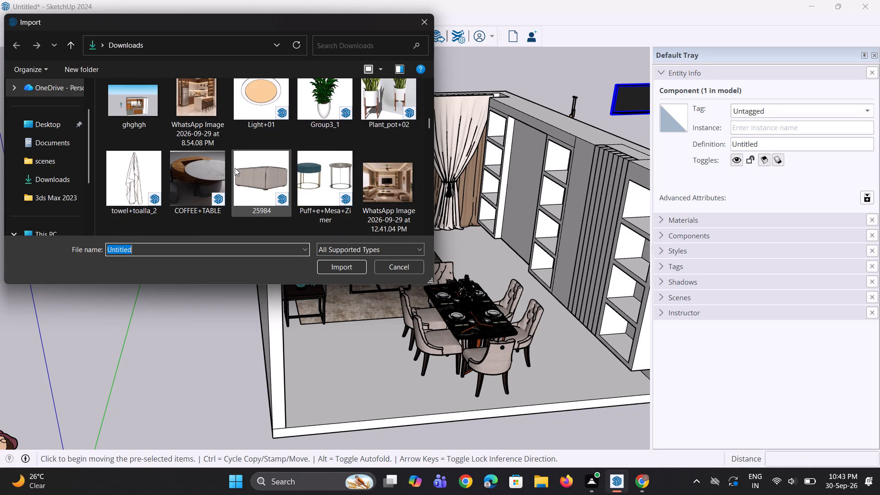
scroll(240, 170, down, 4)
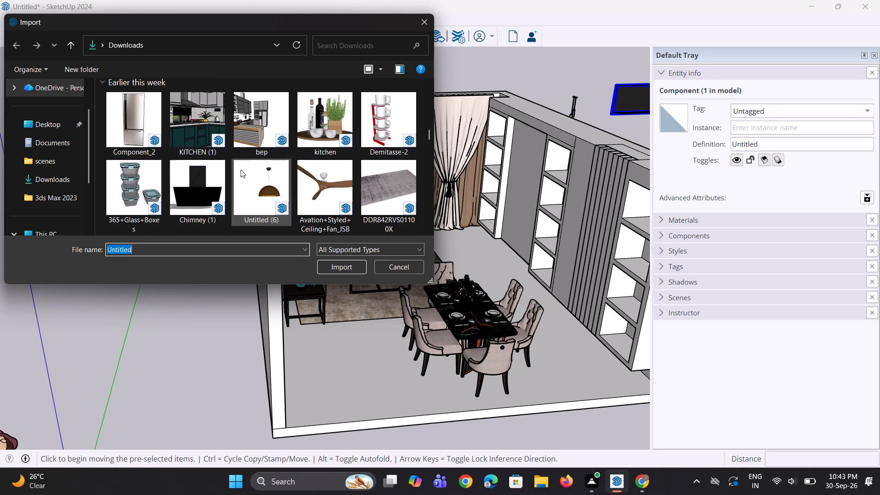
scroll(242, 173, down, 1)
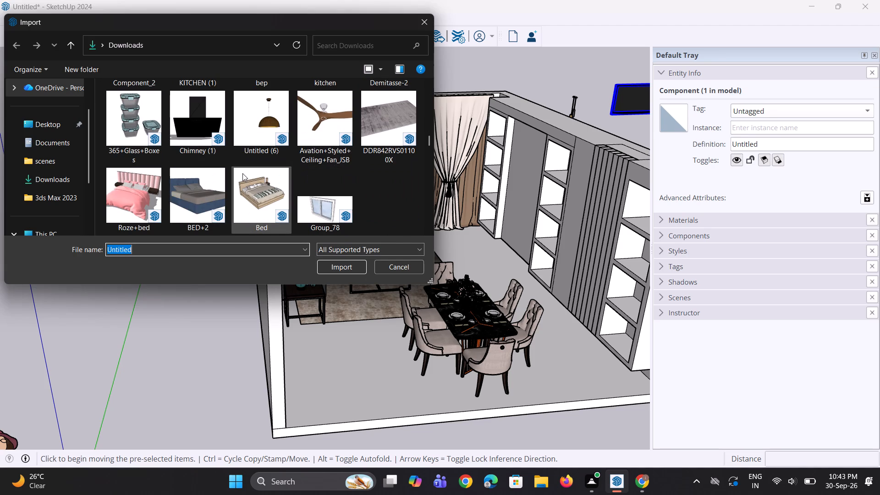
scroll(242, 173, down, 3)
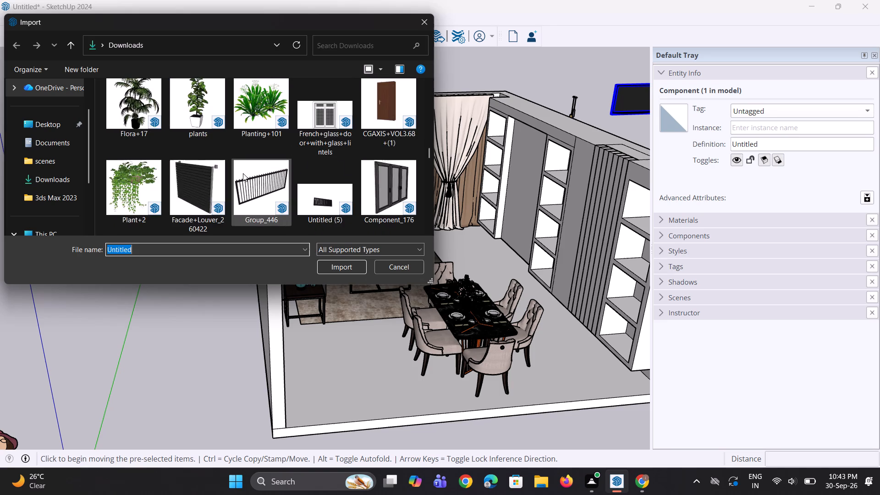
scroll(243, 173, down, 3)
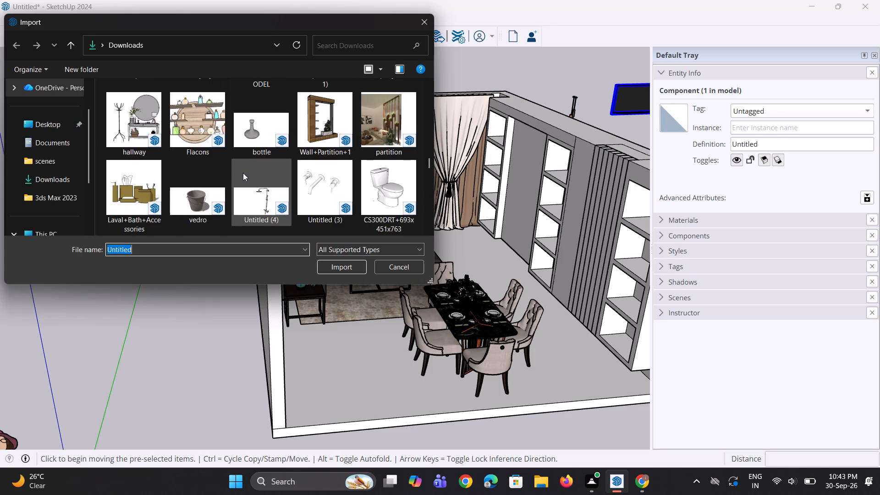
scroll(243, 173, up, 9)
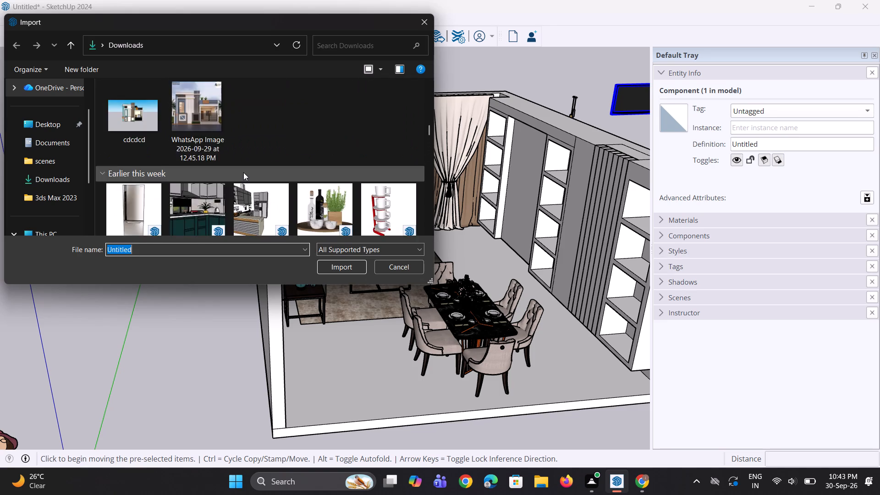
scroll(243, 172, up, 7)
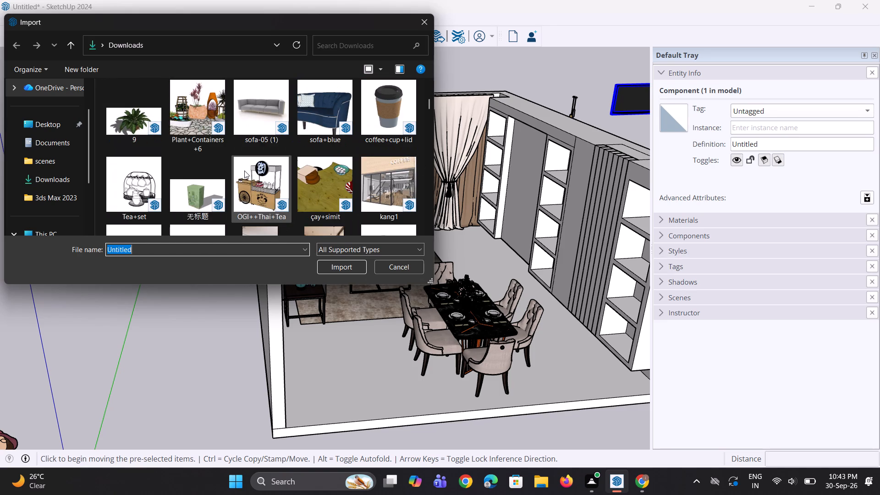
scroll(244, 170, up, 5)
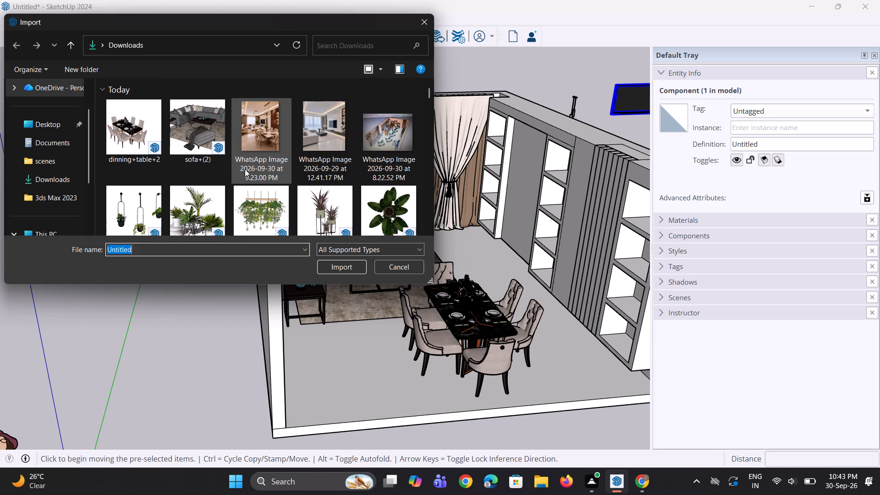
scroll(245, 169, down, 3)
scroll(281, 163, down, 1)
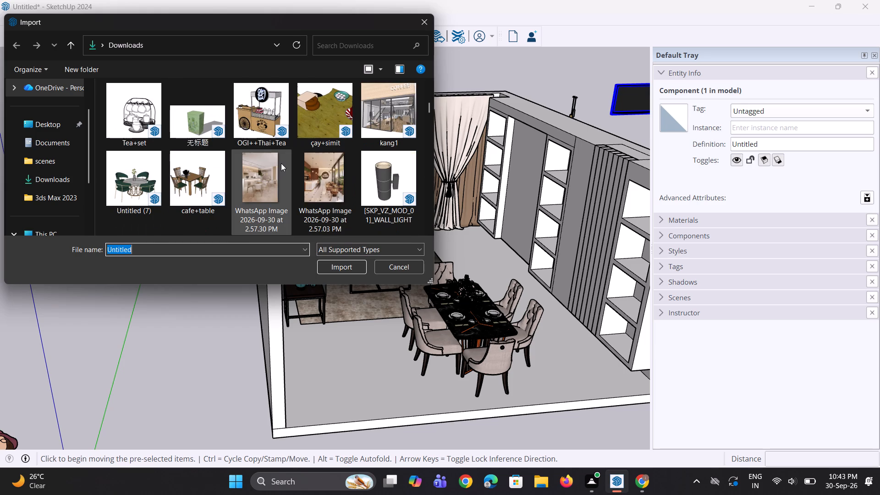
scroll(281, 163, down, 6)
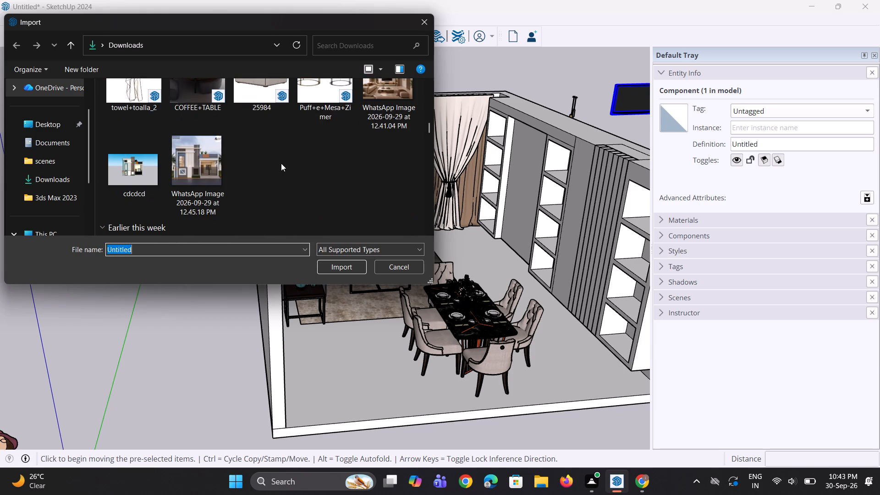
scroll(281, 163, down, 3)
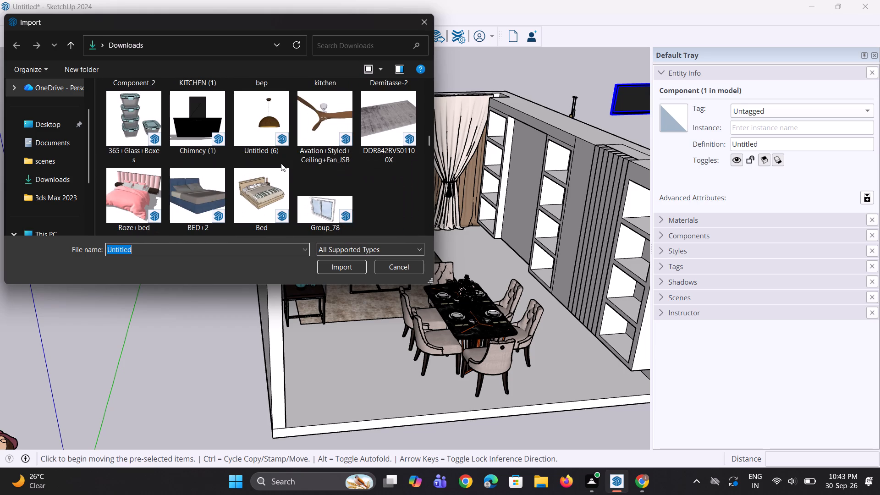
scroll(281, 163, down, 5)
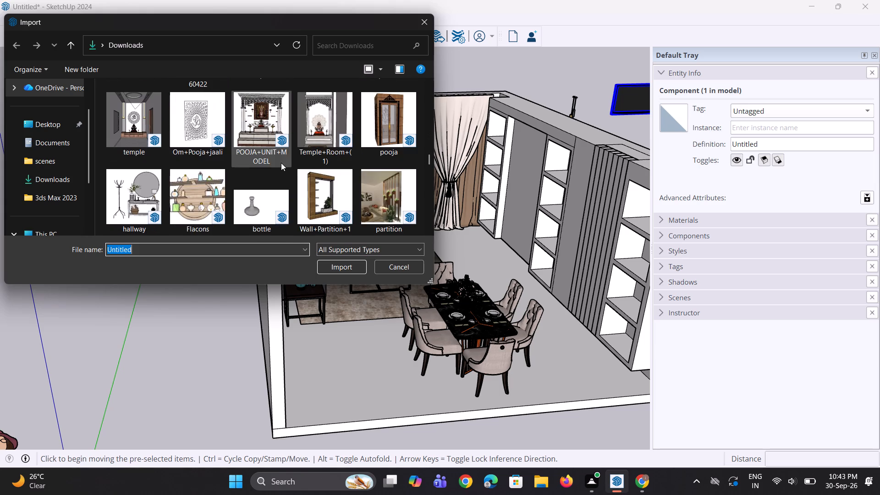
scroll(281, 163, down, 2)
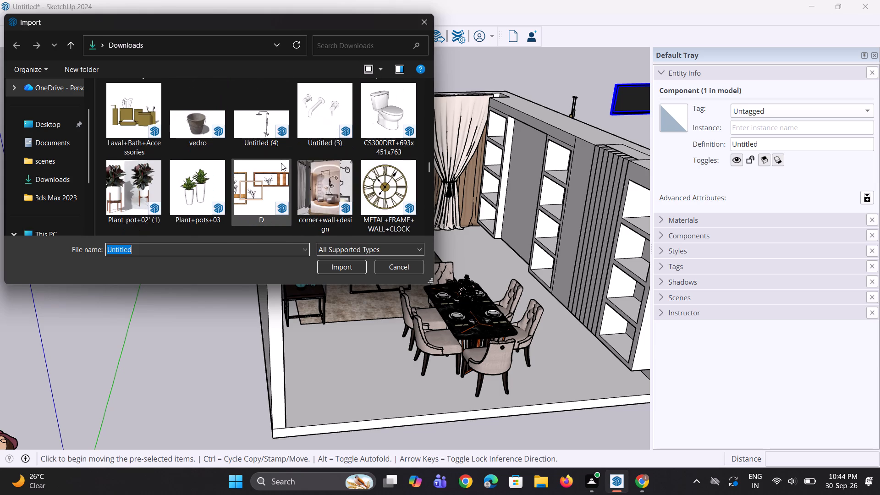
scroll(281, 163, down, 1)
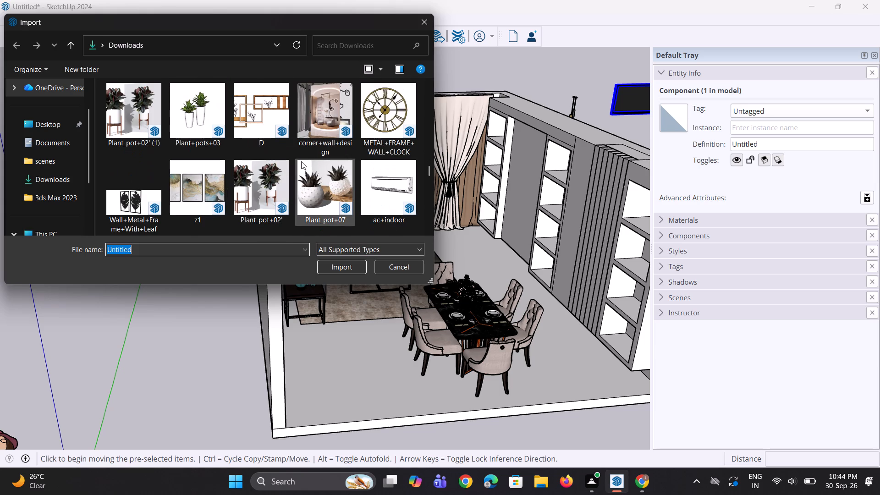
scroll(301, 161, down, 1)
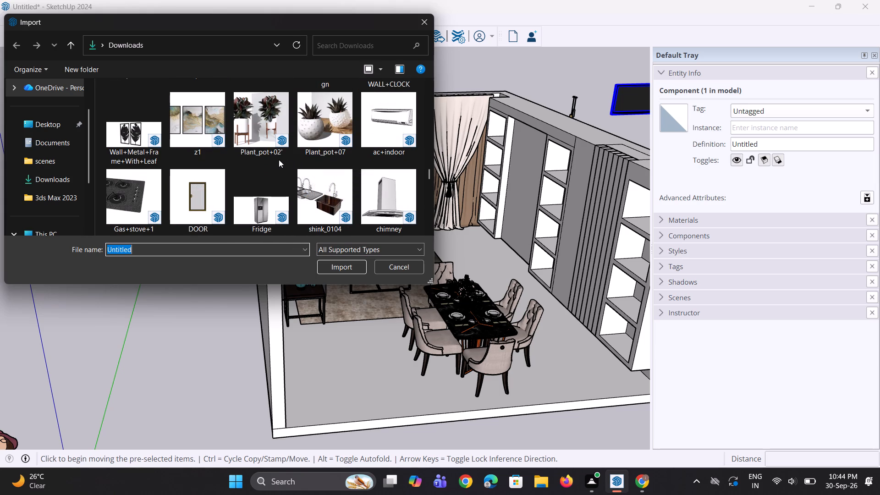
scroll(279, 159, down, 3)
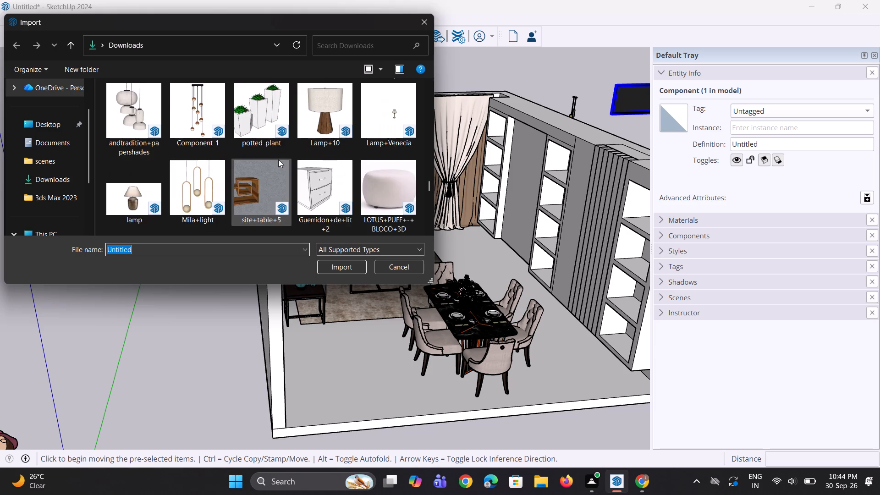
scroll(278, 159, down, 2)
scroll(278, 159, up, 5)
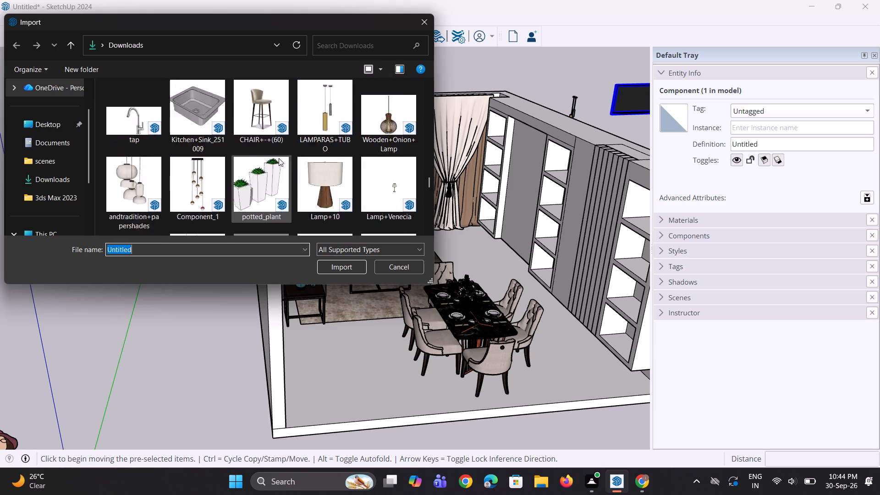
scroll(279, 158, up, 20)
scroll(279, 157, up, 7)
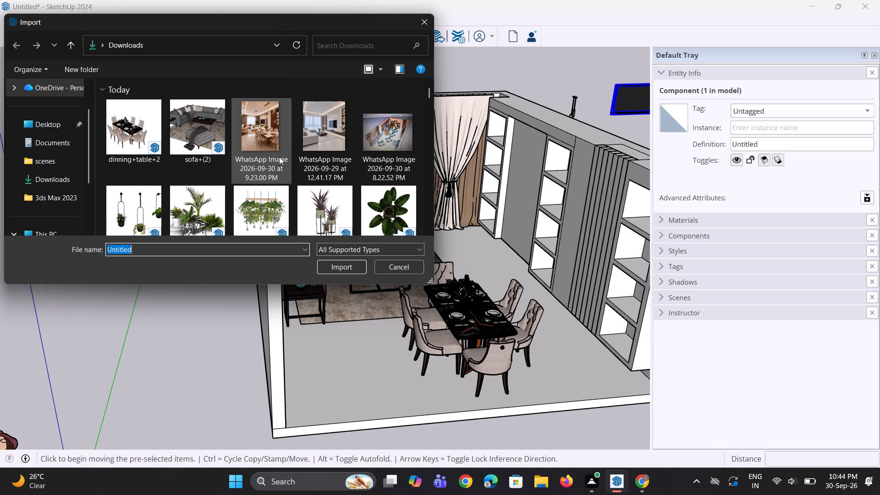
Import the ceiling fan model Avation+Styled+Ceiling+Fan_JSB from Downloads and place it beside the pendant light, below the TV screen.
scroll(279, 157, down, 4)
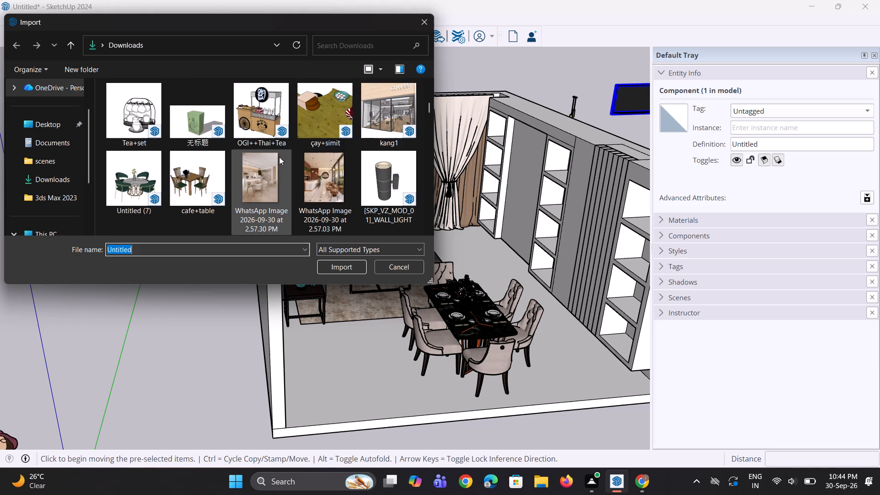
scroll(279, 157, down, 3)
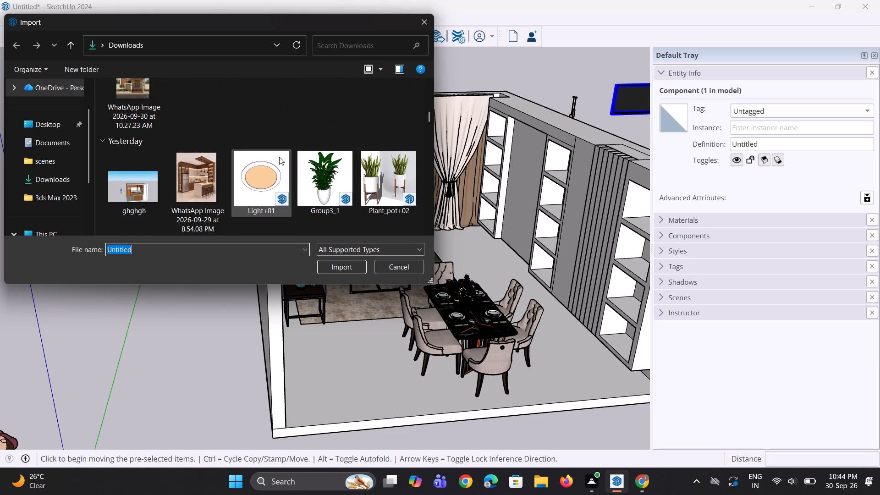
scroll(279, 157, down, 2)
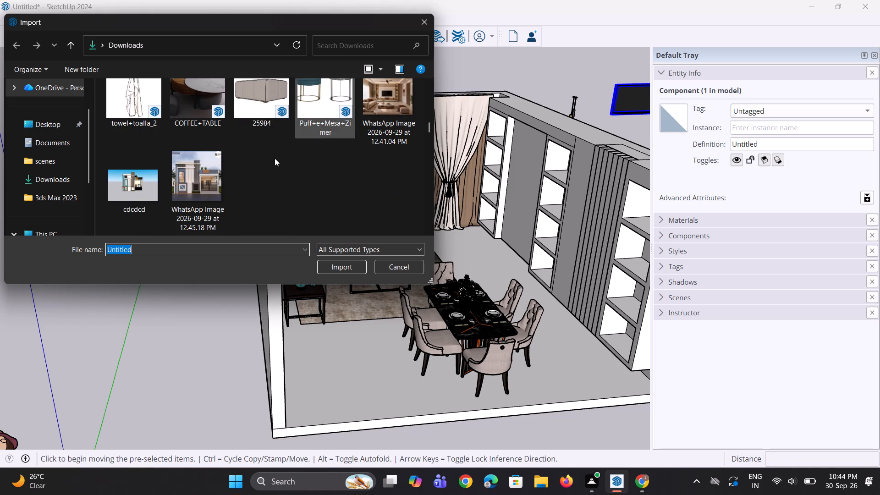
scroll(275, 158, down, 3)
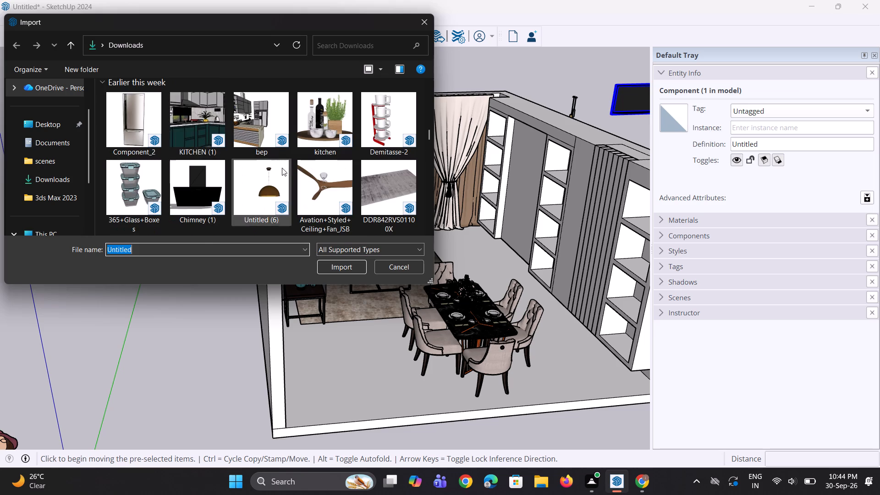
click(307, 183)
click(341, 268)
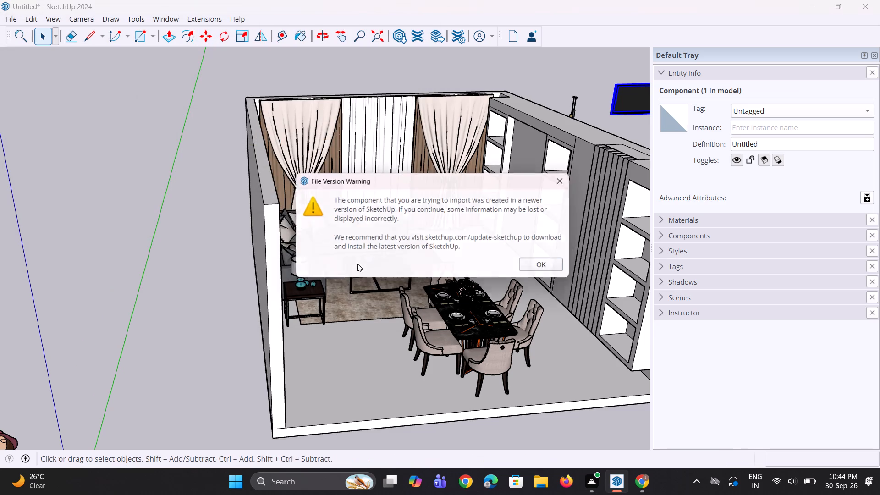
click(549, 268)
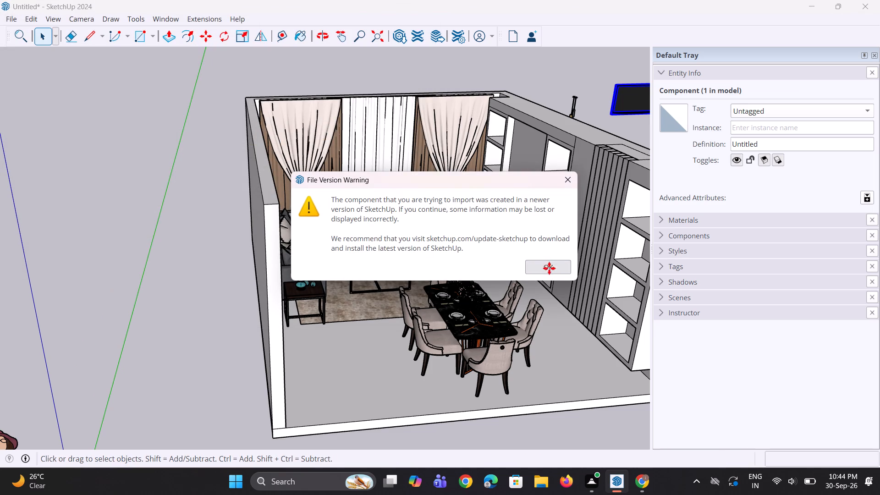
scroll(168, 222, down, 3)
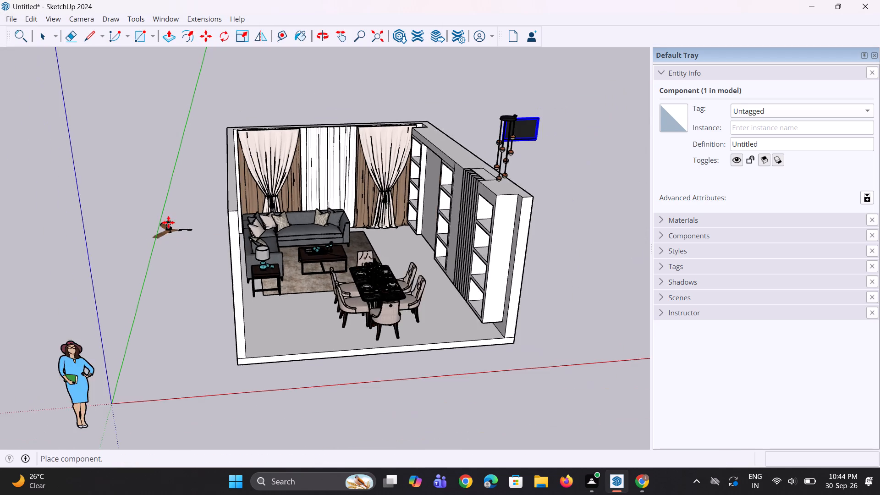
scroll(168, 222, down, 2)
click(462, 177)
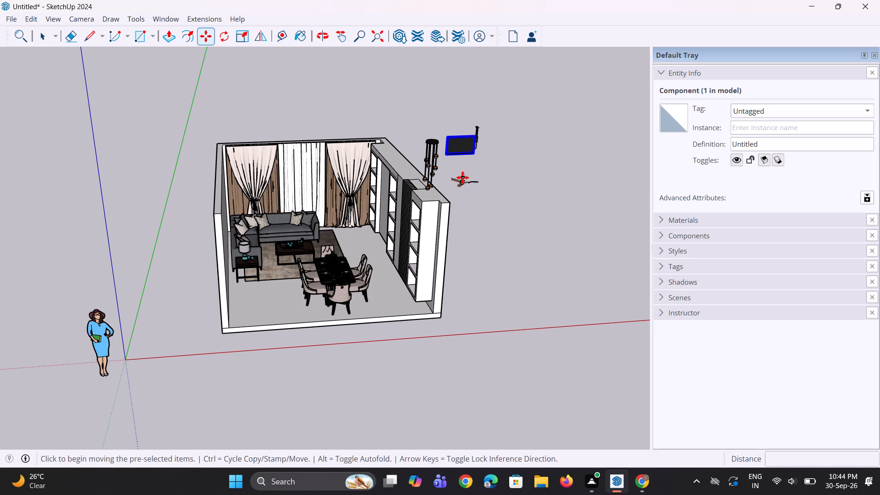
scroll(435, 192, up, 2)
key(space)
key(space)
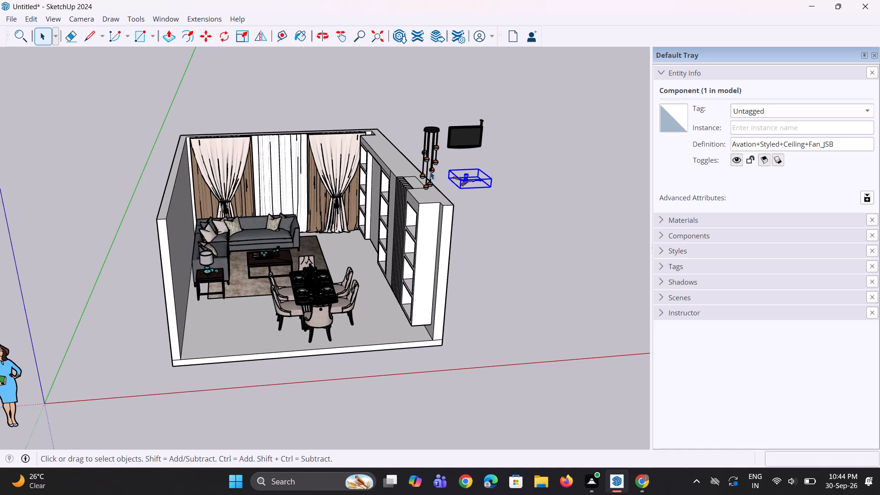
Move the multi-bulb pendant light off the shelving wall by about 5' 4" to the outer side of the TV and fan.
click(427, 168)
key(m)
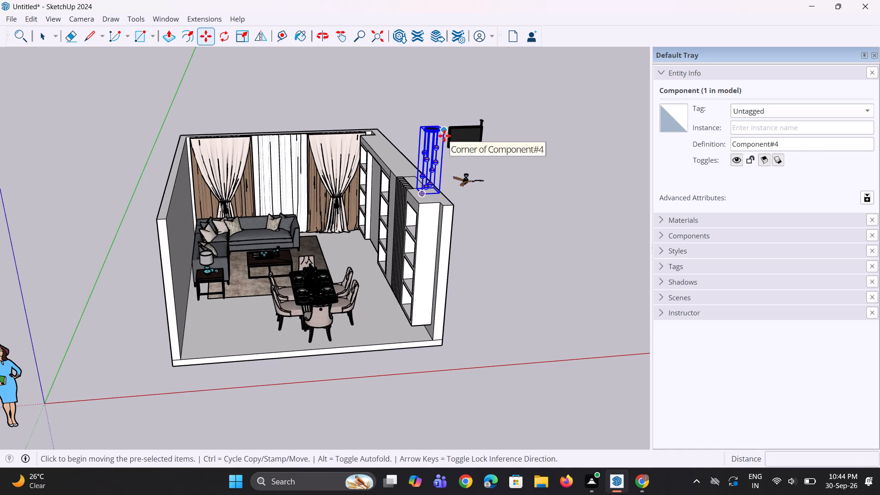
click(444, 136)
click(517, 126)
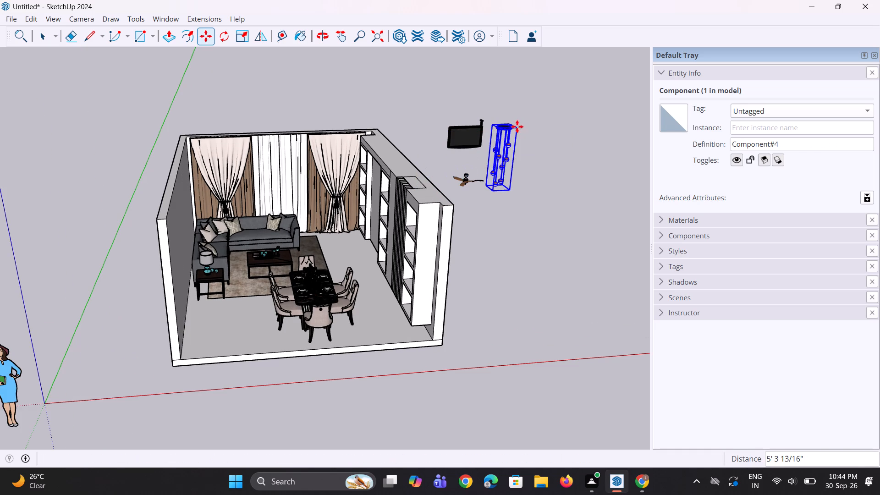
key(space)
key(space)
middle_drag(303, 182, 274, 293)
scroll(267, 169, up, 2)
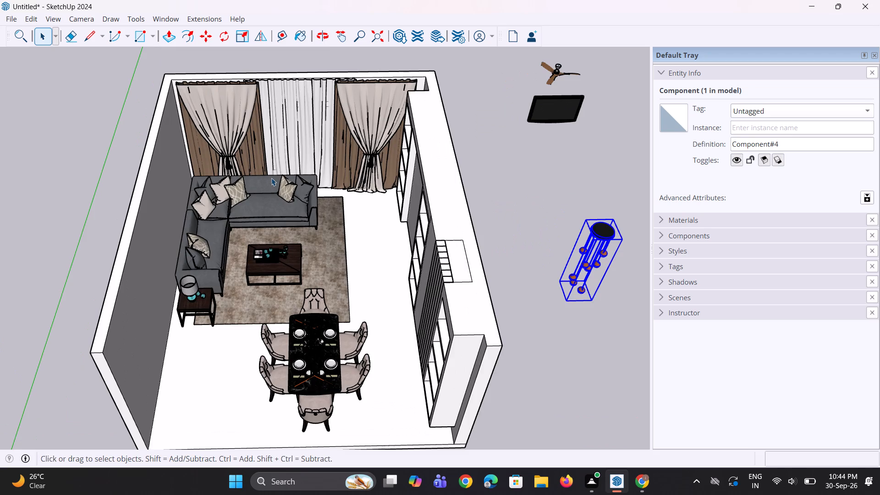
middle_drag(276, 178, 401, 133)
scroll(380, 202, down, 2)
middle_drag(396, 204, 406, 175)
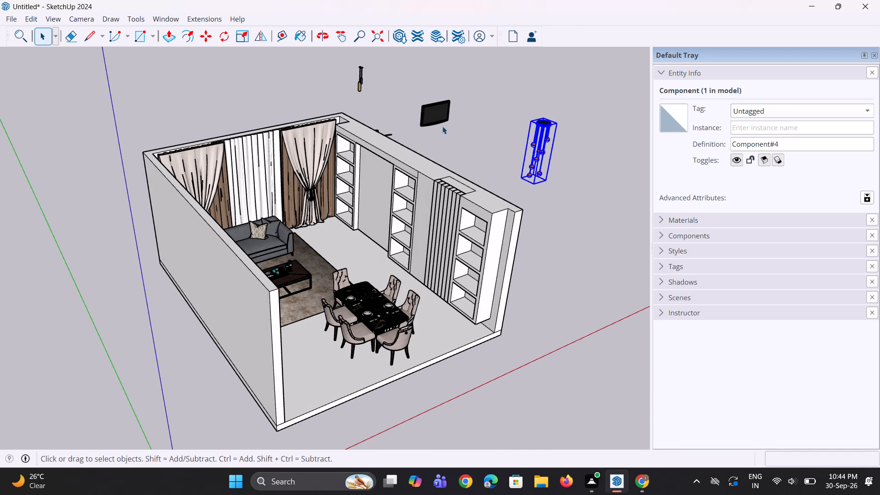
Rotate the TV screen 90° horizontally so it lines up with the shelving wall.
click(440, 122)
click(222, 40)
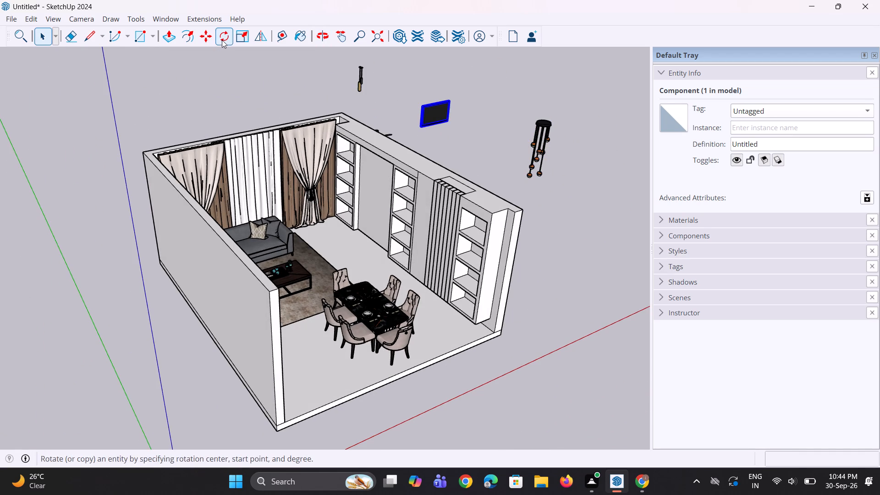
click(442, 140)
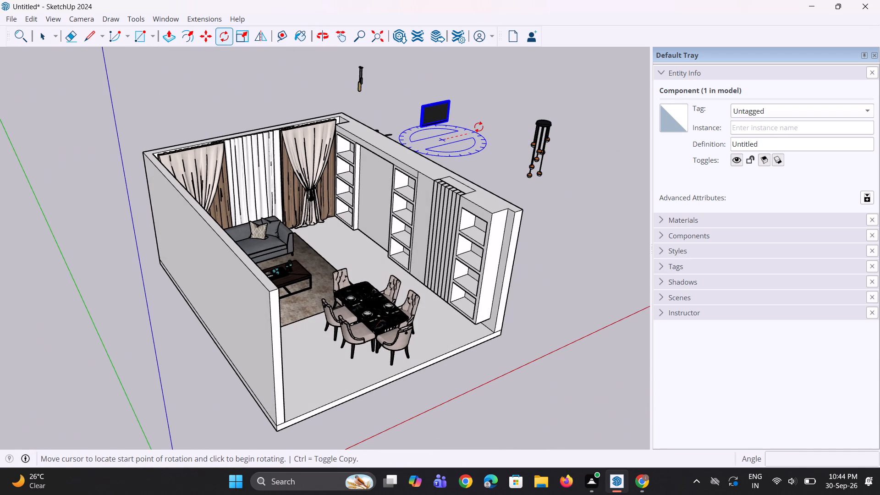
click(479, 126)
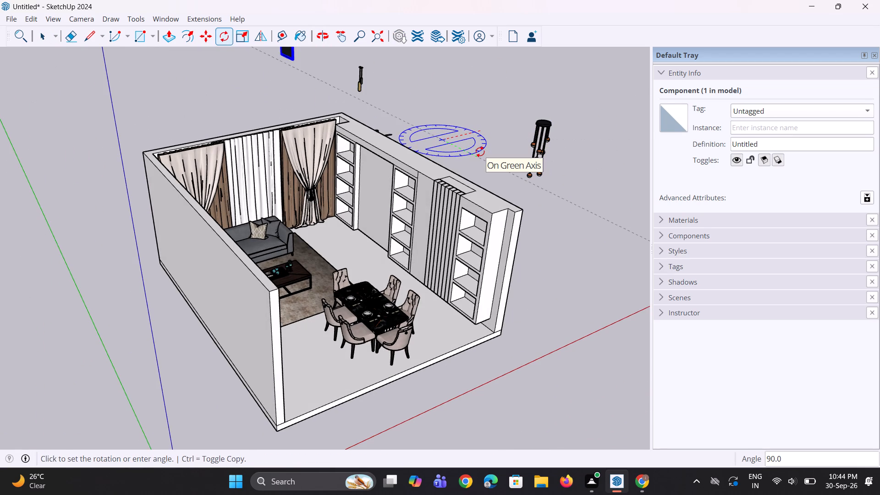
click(480, 152)
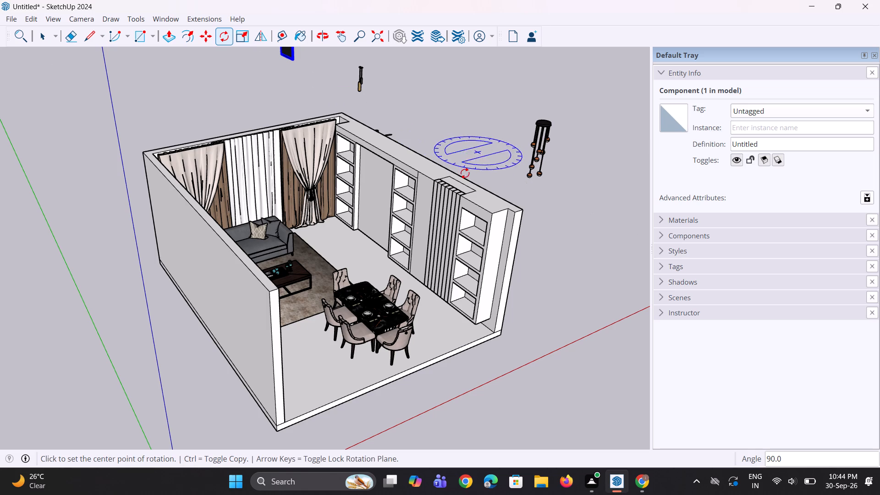
scroll(464, 176, down, 3)
key(space)
key(space)
Move the TV onto the blank wall panel between the two shelving units near the curtains.
key(m)
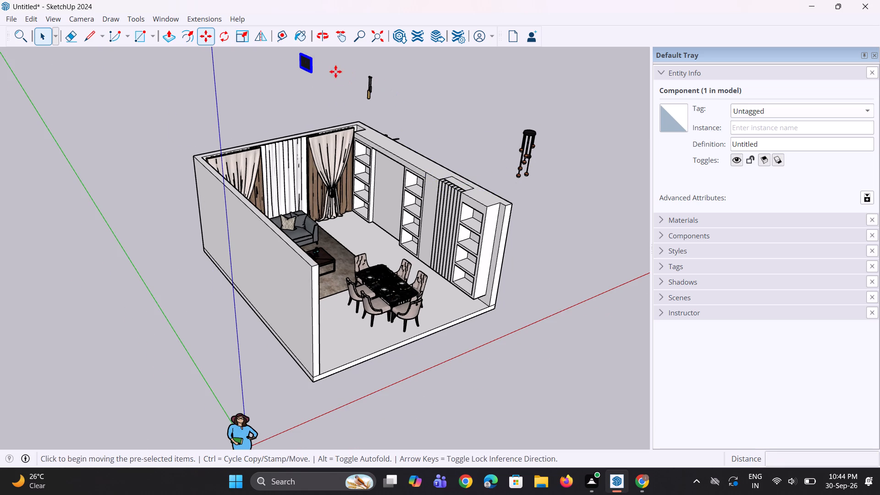
scroll(311, 61, up, 3)
click(313, 60)
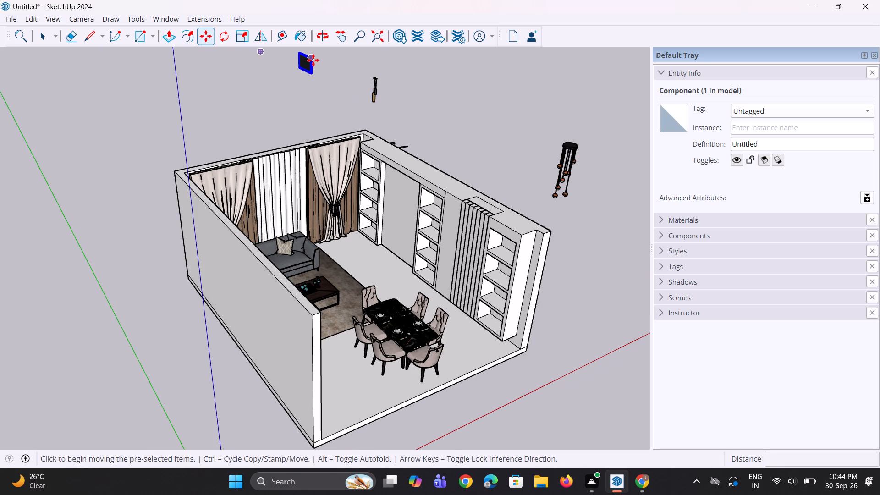
scroll(404, 217, up, 8)
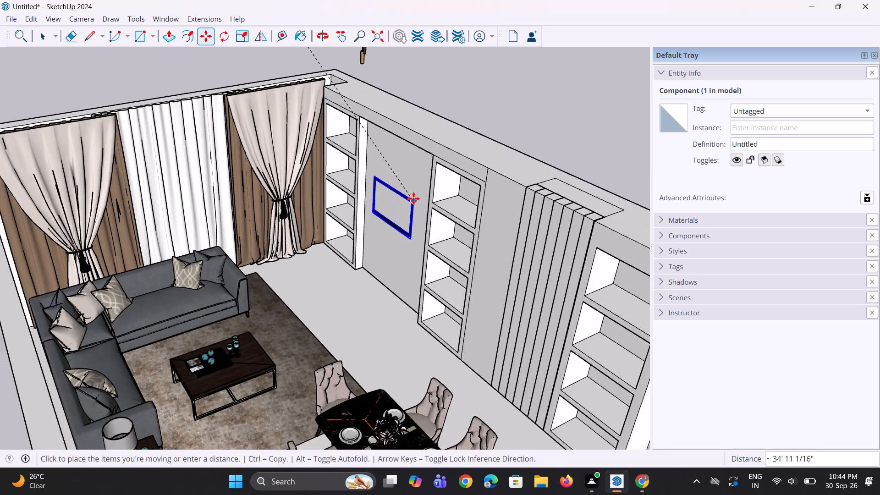
scroll(413, 193, up, 3)
click(418, 170)
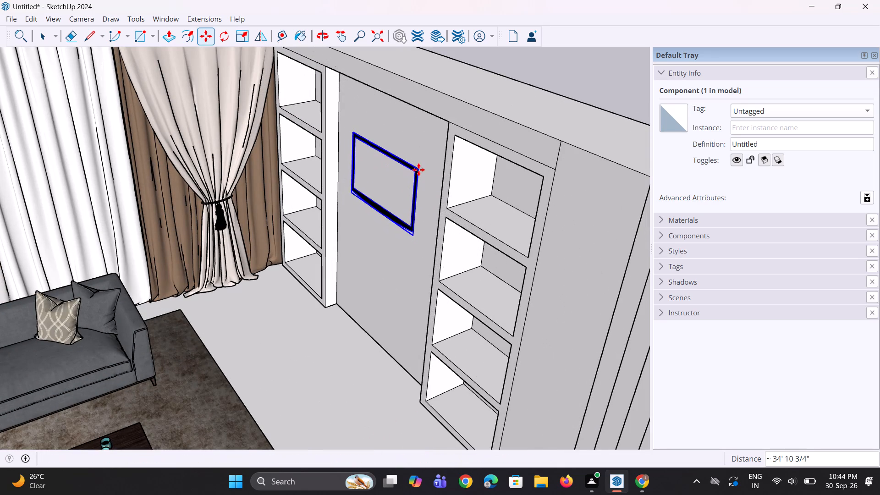
Shift the TV slightly out of the wall panel so its black screen sits in front of the wall face.
middle_drag(421, 199, 381, 201)
scroll(414, 176, up, 7)
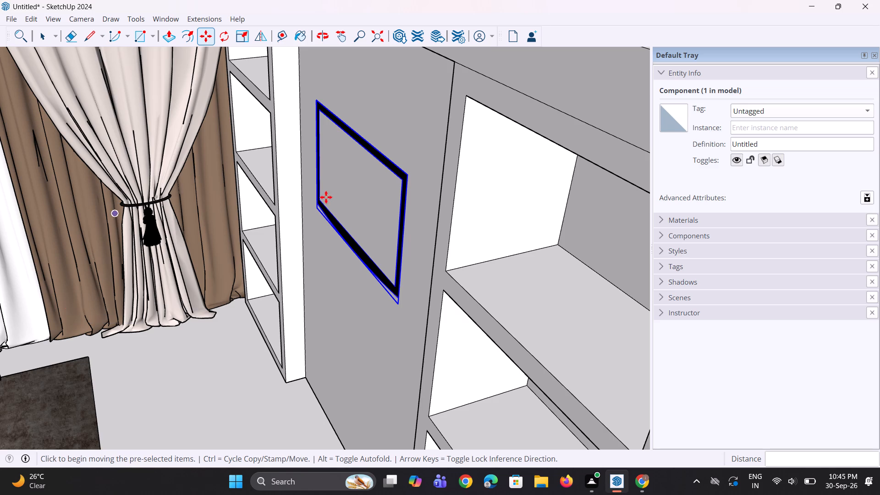
click(407, 176)
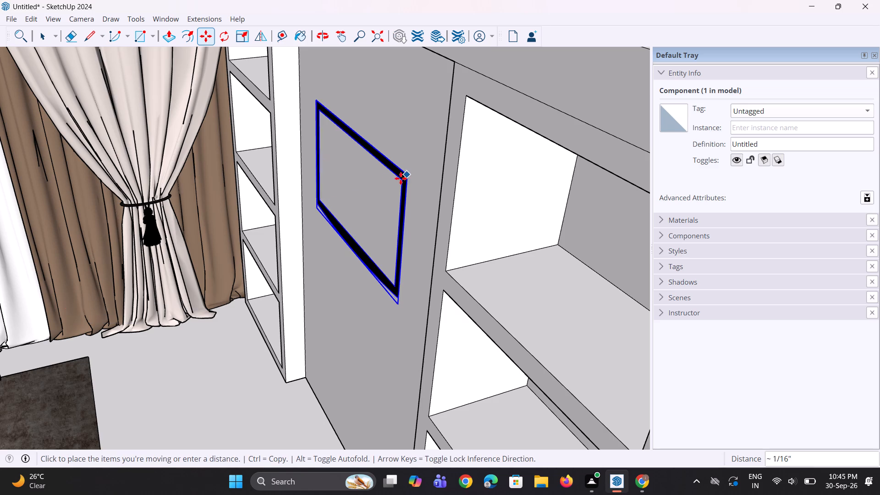
click(396, 181)
middle_drag(338, 265, 424, 242)
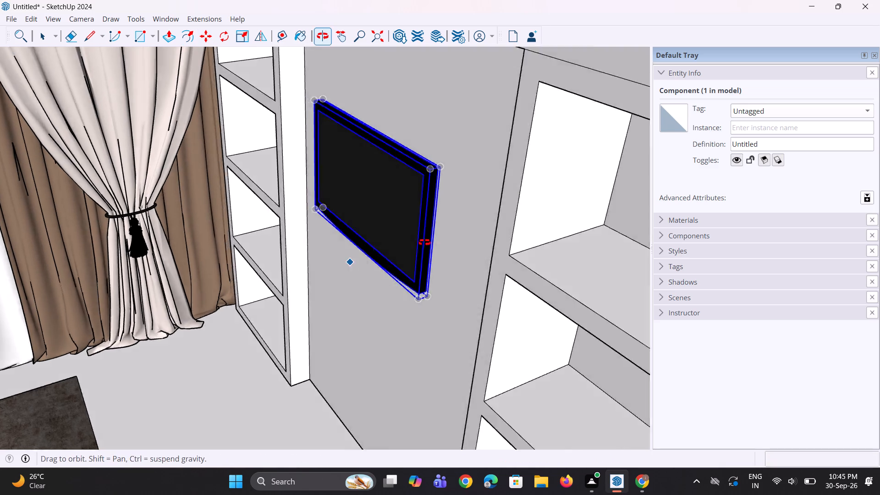
middle_drag(424, 242, 474, 216)
scroll(430, 215, down, 5)
middle_drag(420, 240, 442, 242)
key(space)
key(space)
middle_drag(396, 328, 424, 306)
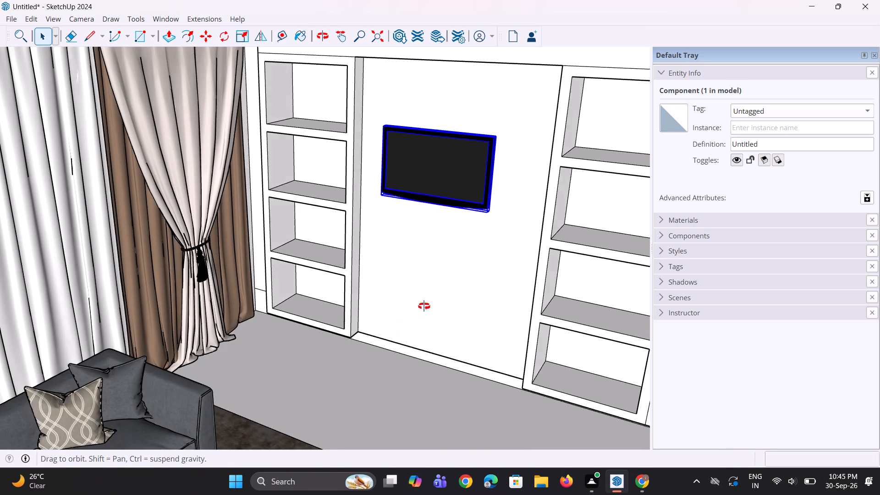
middle_drag(424, 306, 443, 284)
middle_drag(433, 293, 420, 313)
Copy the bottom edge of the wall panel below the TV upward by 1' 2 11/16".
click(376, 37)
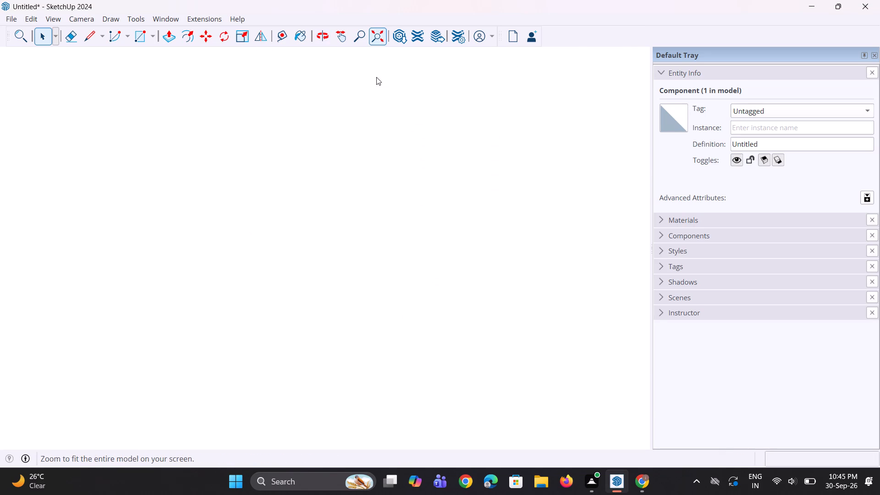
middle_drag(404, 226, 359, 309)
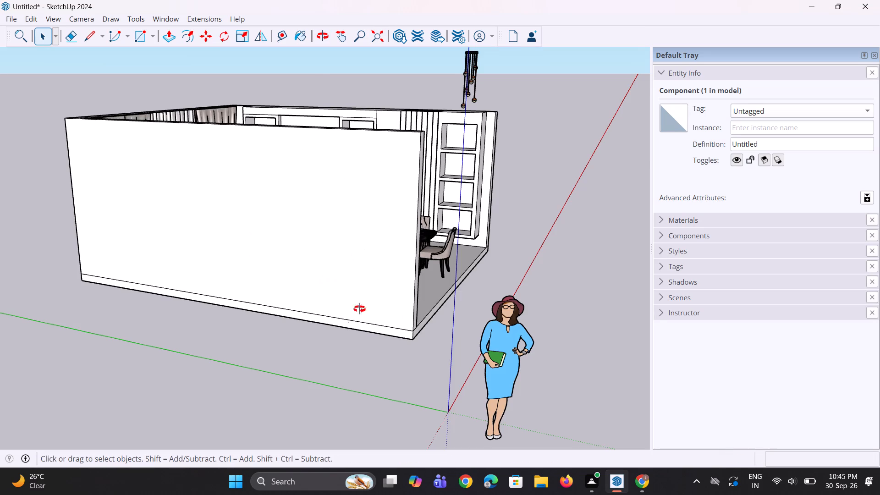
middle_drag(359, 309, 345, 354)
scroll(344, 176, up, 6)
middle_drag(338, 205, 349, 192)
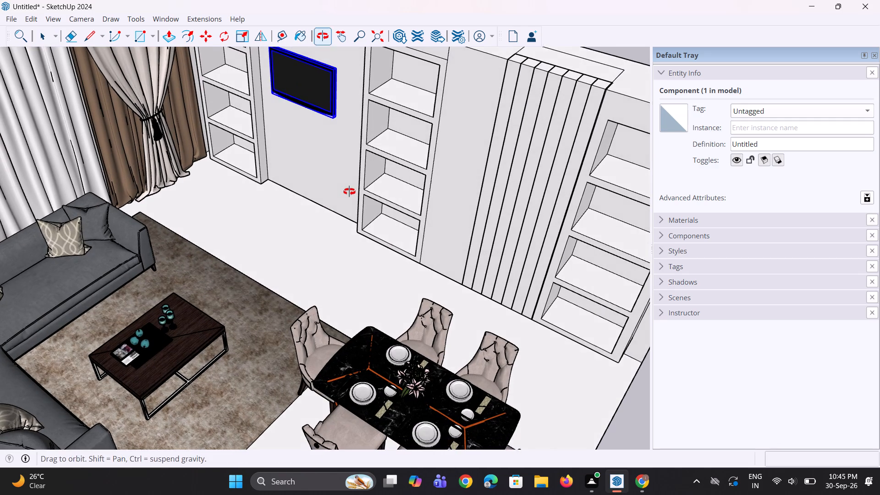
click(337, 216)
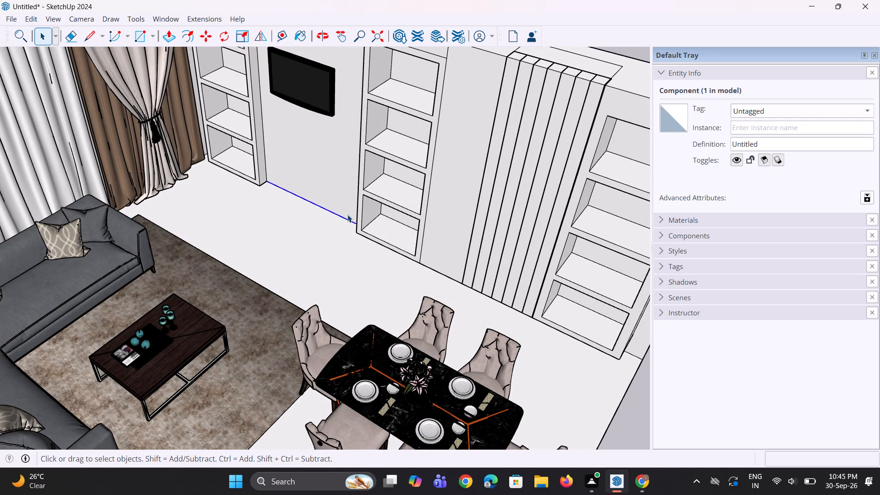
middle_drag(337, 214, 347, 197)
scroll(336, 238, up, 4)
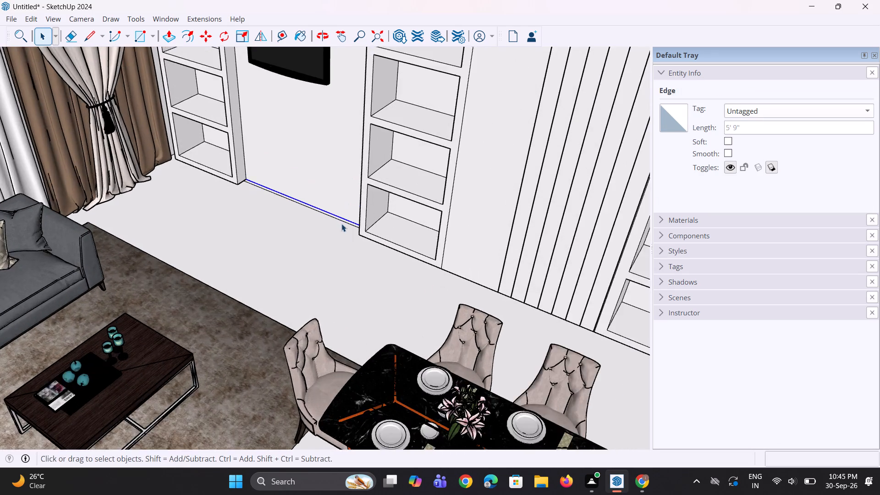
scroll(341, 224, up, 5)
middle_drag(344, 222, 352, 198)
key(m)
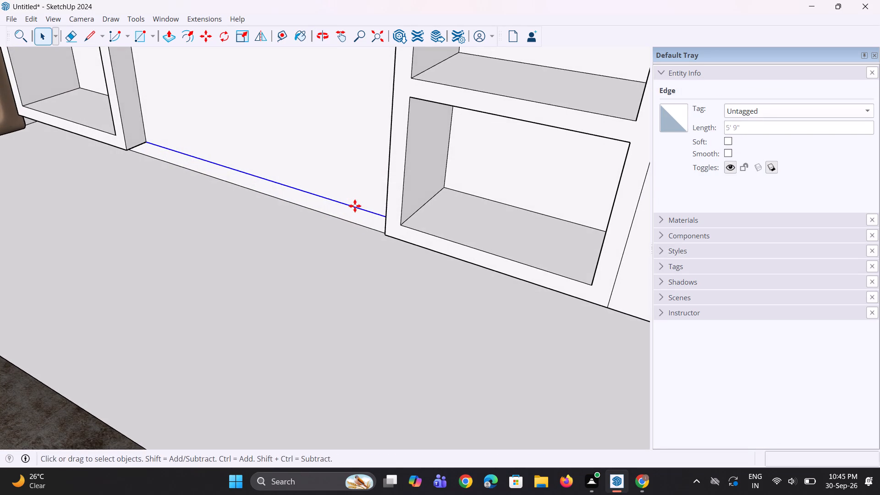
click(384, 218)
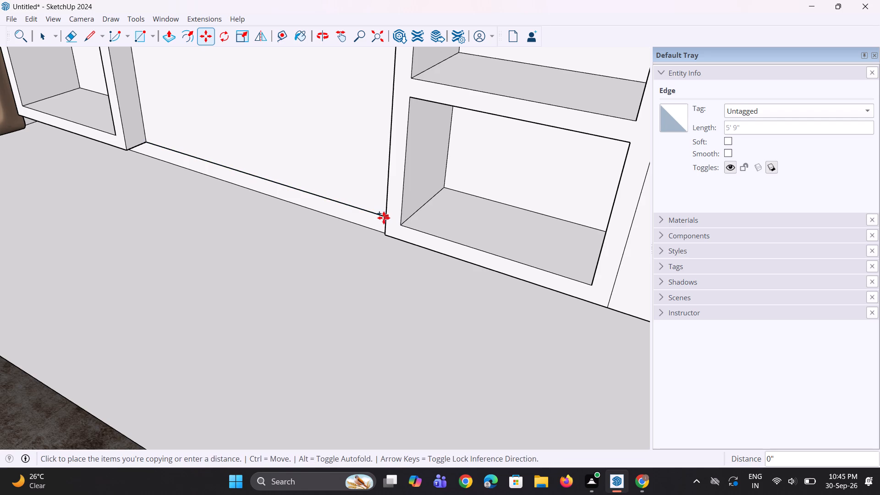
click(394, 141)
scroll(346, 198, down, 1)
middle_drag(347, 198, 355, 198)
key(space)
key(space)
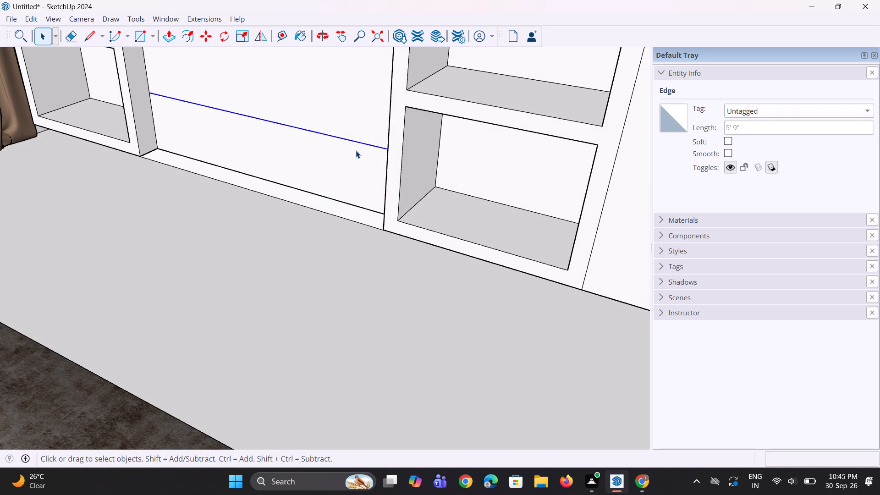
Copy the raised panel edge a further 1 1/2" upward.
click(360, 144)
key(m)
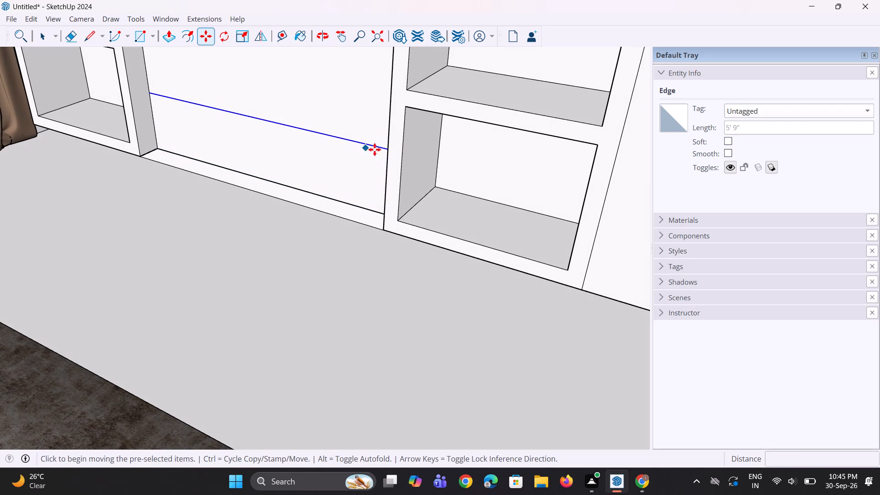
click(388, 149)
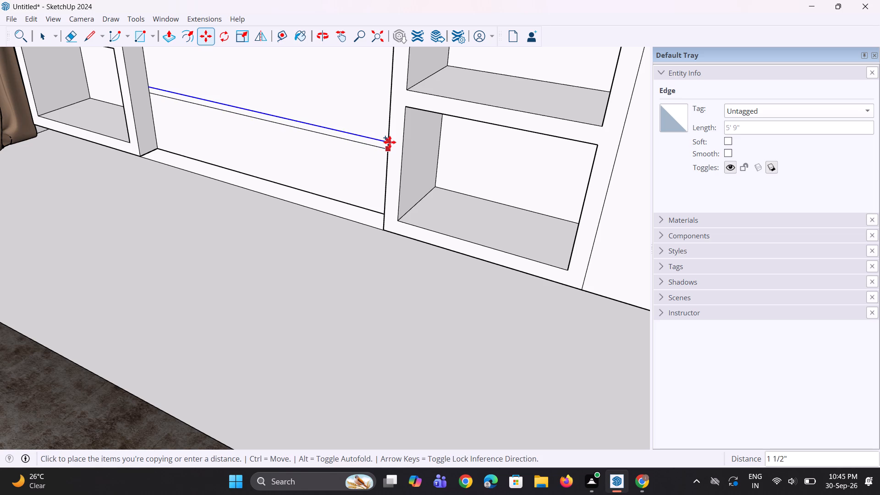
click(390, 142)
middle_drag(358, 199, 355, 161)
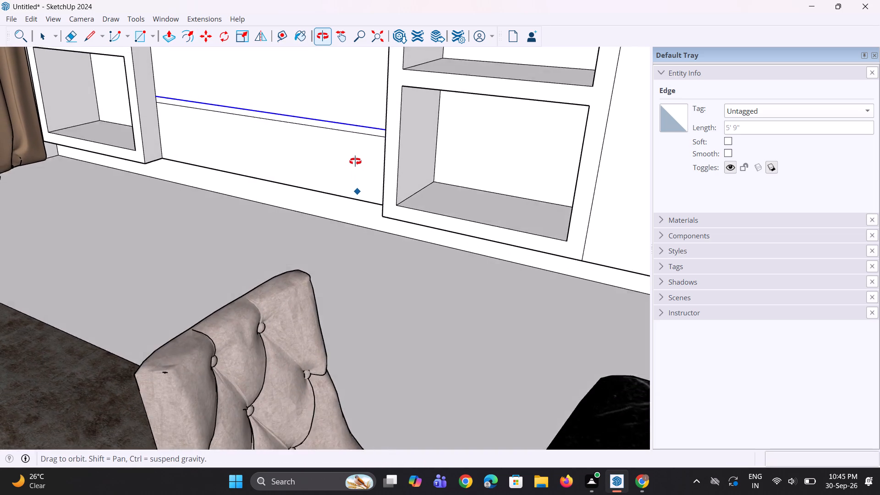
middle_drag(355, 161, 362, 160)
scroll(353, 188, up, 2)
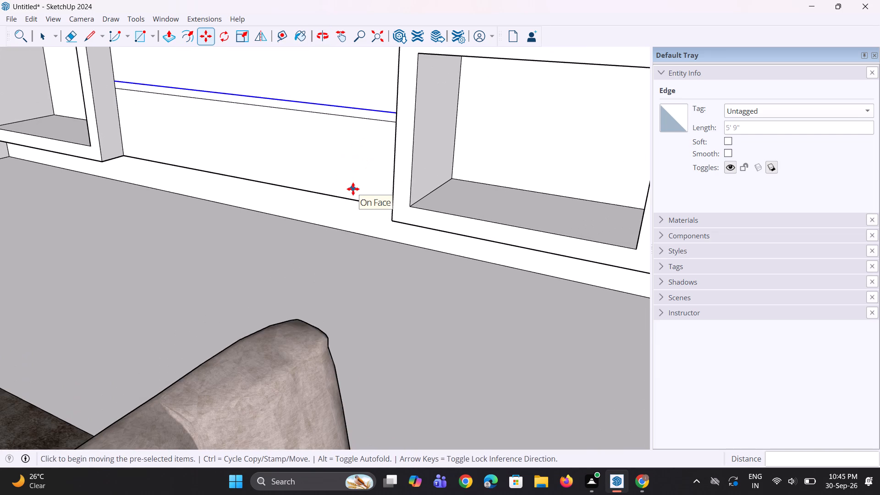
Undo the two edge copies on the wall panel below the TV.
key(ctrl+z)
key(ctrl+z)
Copy the bottom edge of the TV wall panel upward by 1 3/4".
key(space)
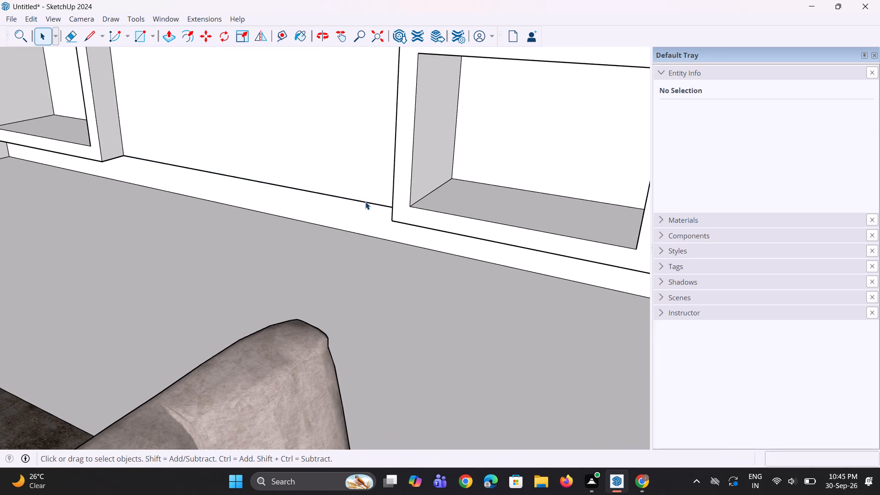
click(365, 202)
key(m)
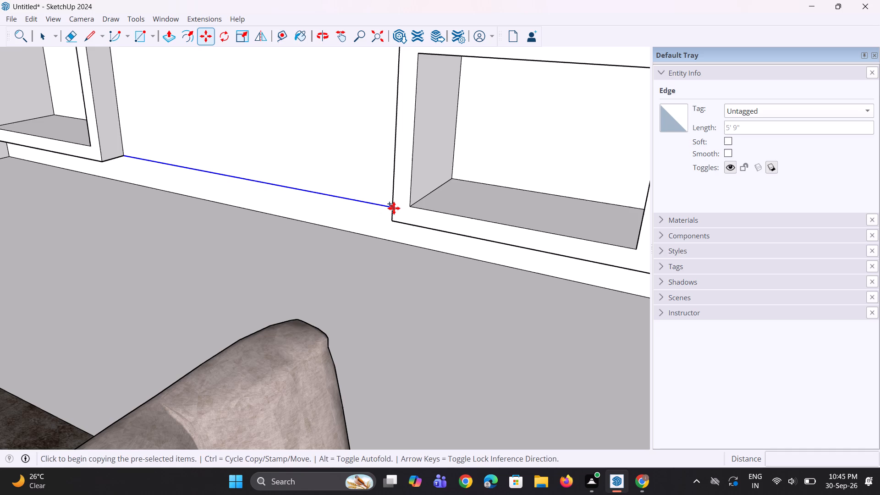
click(394, 208)
click(394, 198)
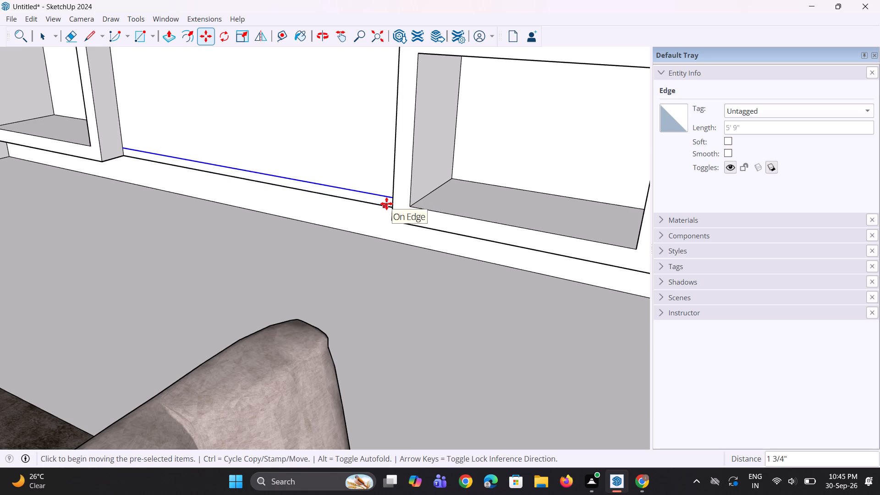
Copy the new lower panel edge upward by about 1' to mark a higher line below the TV.
key(m)
click(394, 197)
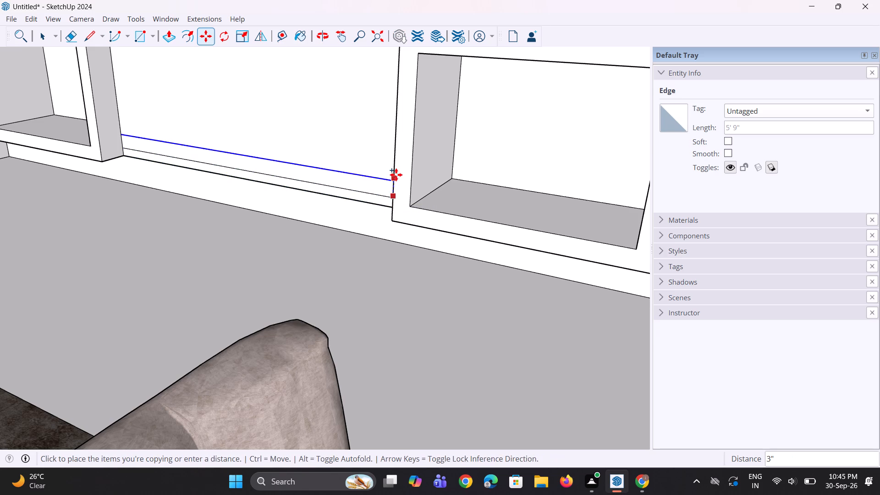
scroll(396, 175, down, 4)
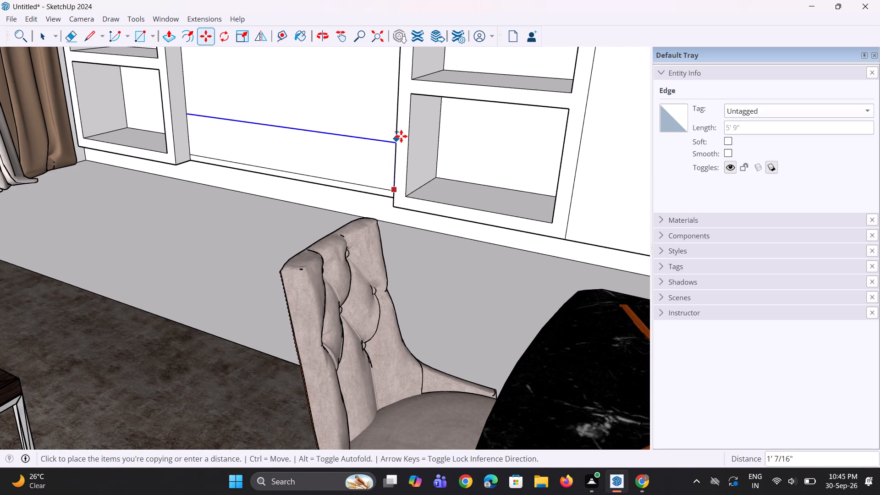
click(400, 136)
Copy the upper panel edge another 3" upward to outline a narrow strip.
key(m)
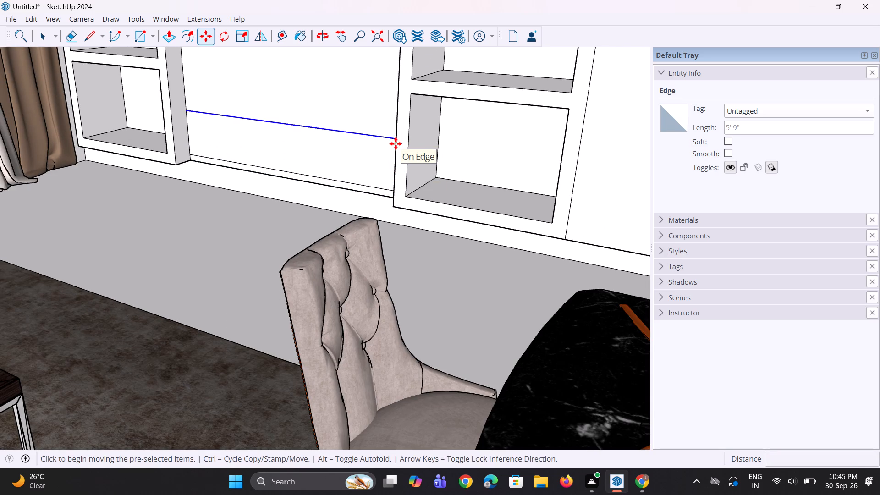
click(396, 141)
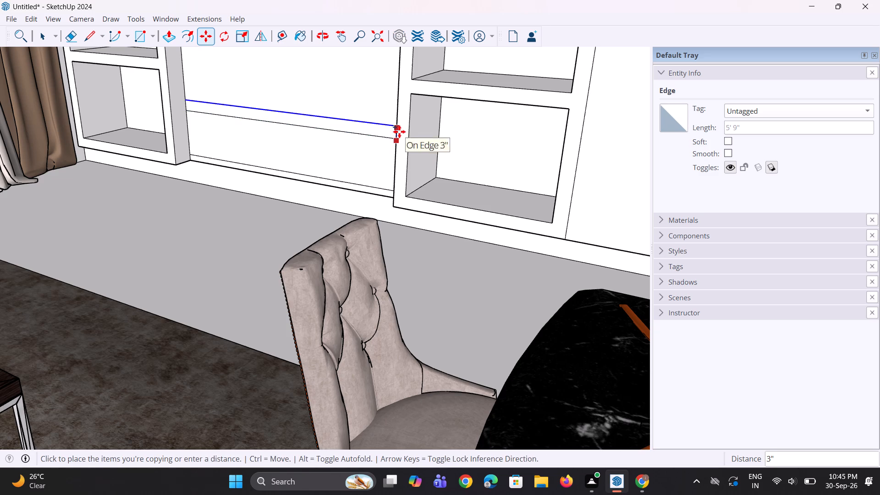
click(399, 132)
middle_drag(352, 201, 374, 203)
key(space)
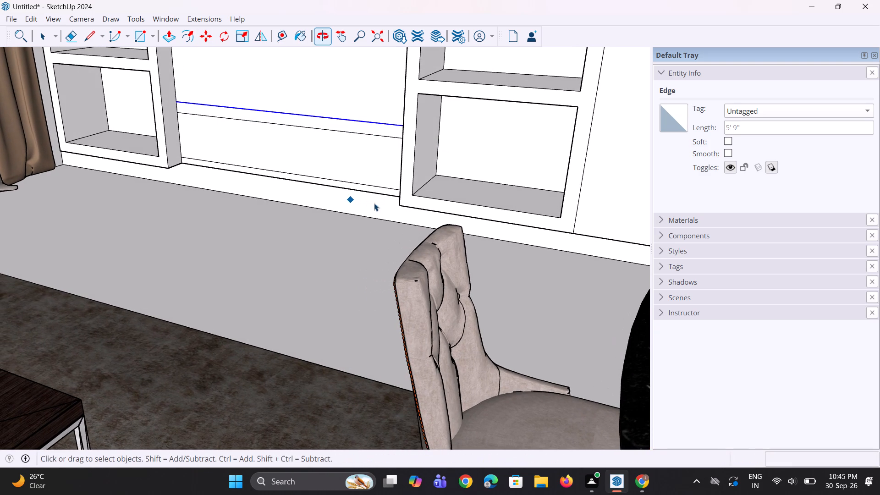
key(space)
Move the strip's upper edge below the TV down by 1 5/8" to make the strip narrower.
middle_drag(279, 181, 297, 183)
scroll(371, 124, up, 4)
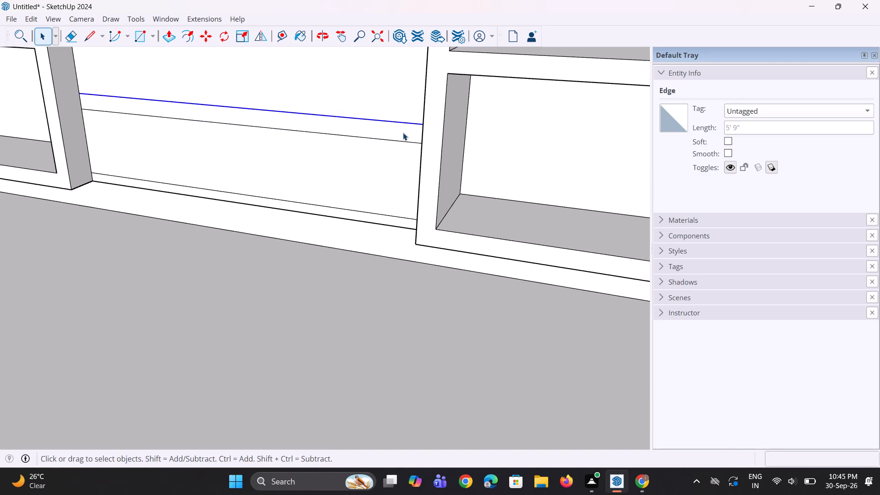
key(m)
click(423, 126)
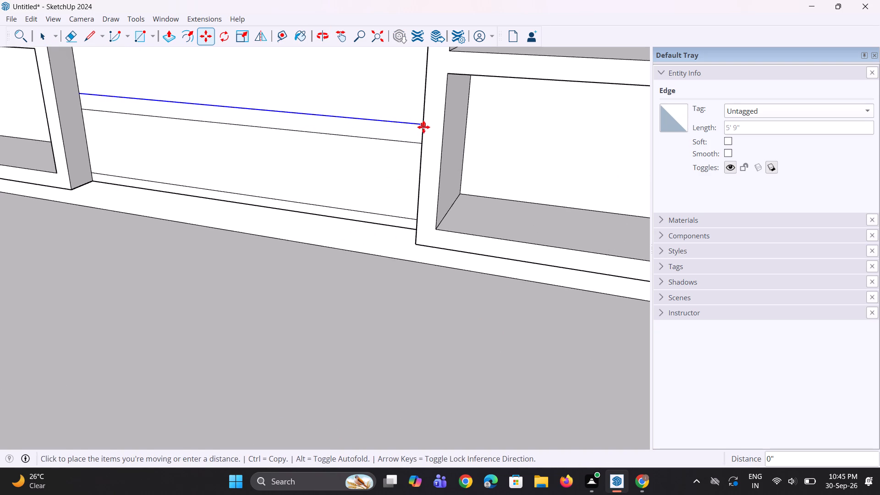
scroll(422, 132, up, 6)
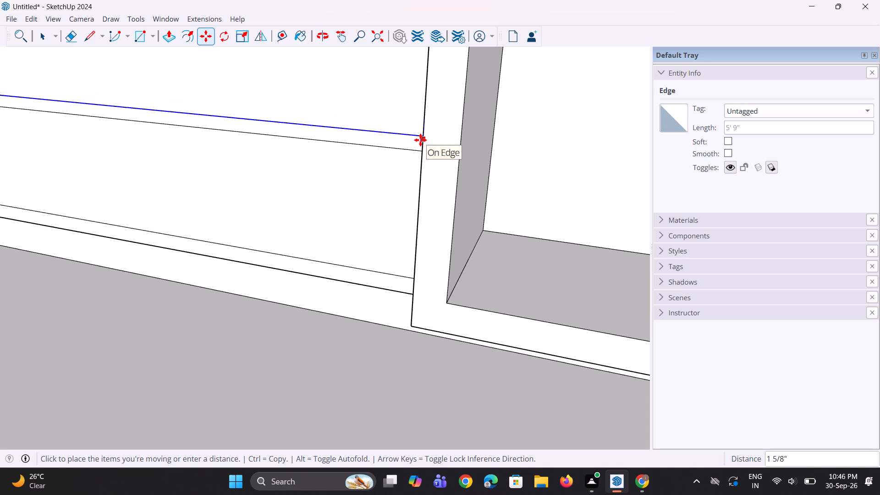
click(420, 140)
key(space)
key(space)
Push/Pull the narrow upper strip slightly outward and extrude the bottom strip by the same depth, framing the panel below the TV.
scroll(390, 187, down, 4)
middle_drag(389, 186, 381, 185)
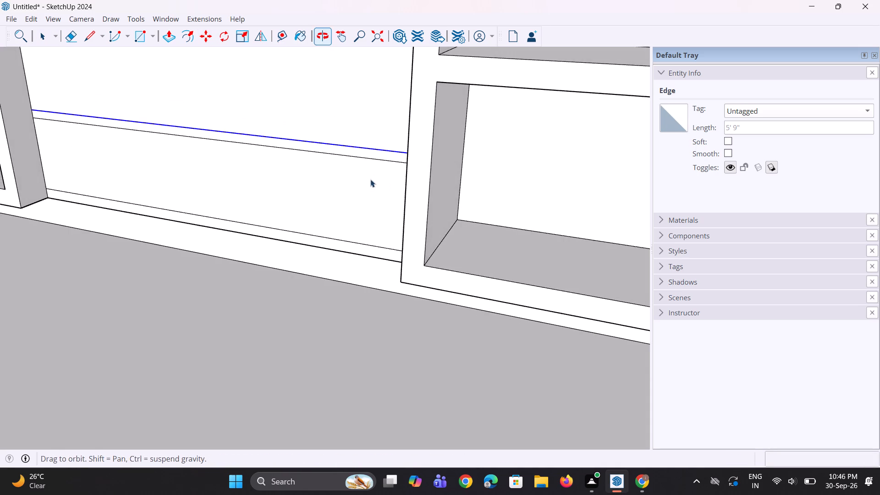
scroll(358, 175, up, 2)
middle_drag(358, 174, 350, 176)
key(p)
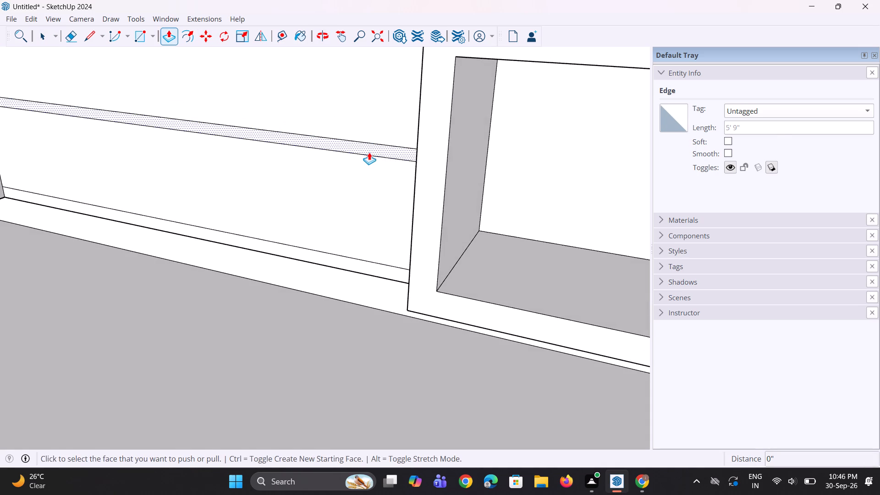
click(370, 152)
click(374, 148)
middle_drag(377, 212, 376, 212)
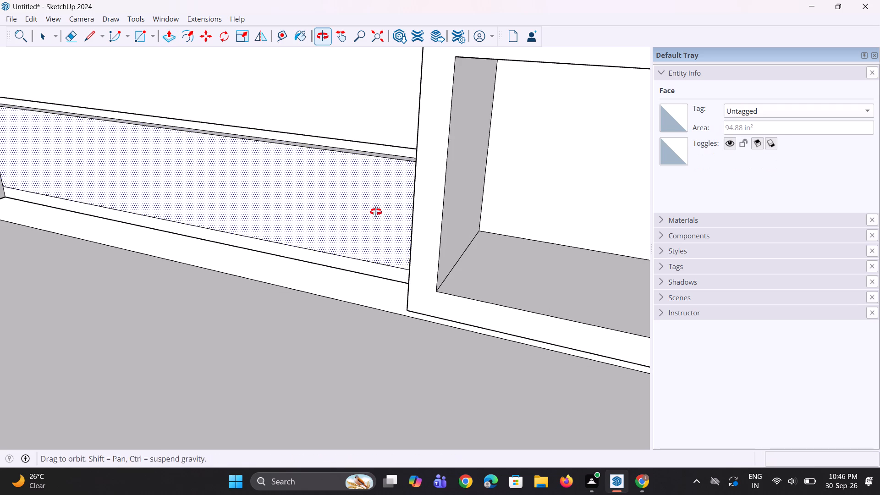
middle_drag(376, 212, 372, 206)
ctrl+double_click(368, 266)
scroll(364, 255, down, 3)
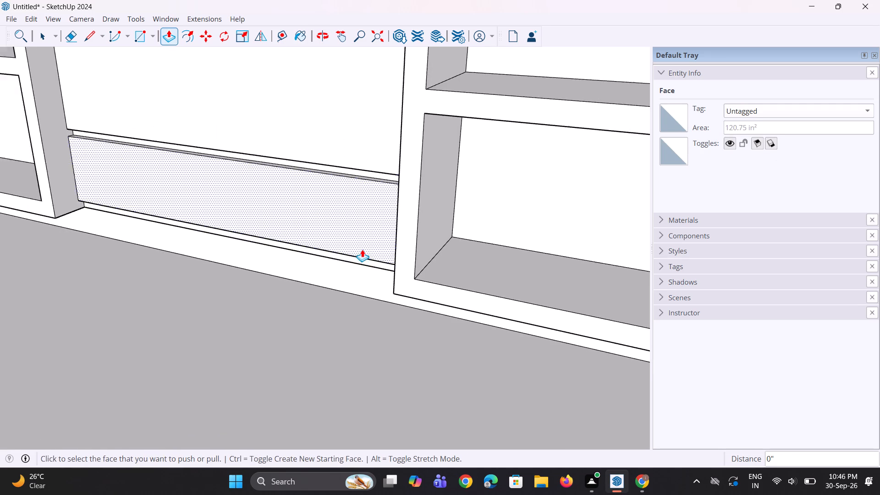
Draw a vertical line about 1' 13/16" long across the panel between the two strips, nearer its curtain-side end.
scroll(362, 250, down, 4)
middle_drag(217, 237, 294, 212)
key(space)
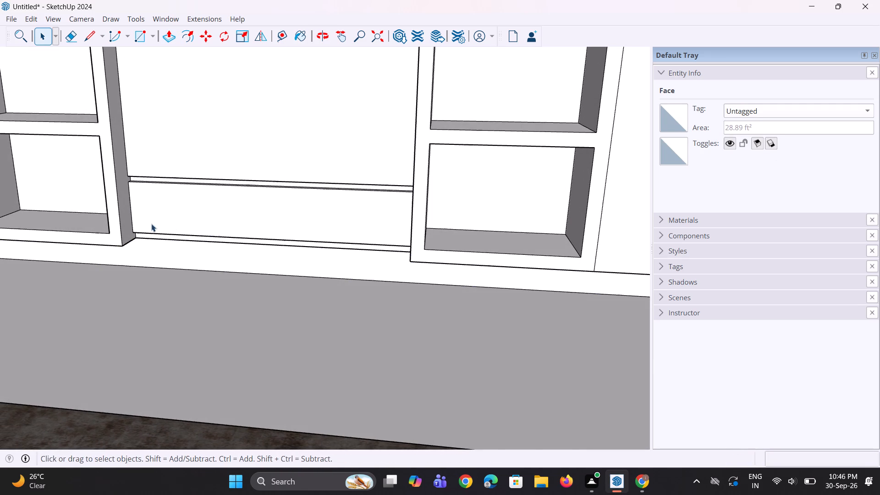
key(l)
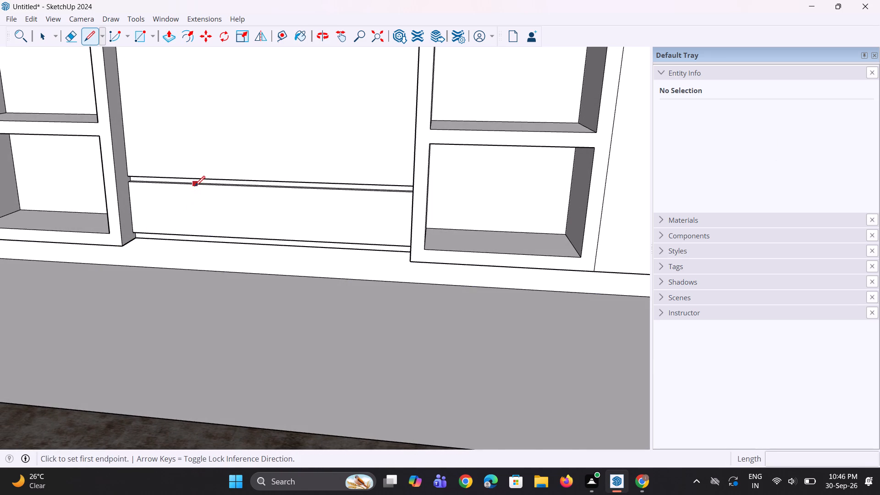
click(195, 186)
click(195, 234)
Copy the vertical line about 2' 5 7/16" along the panel toward the dining side to divide it into three sections.
key(m)
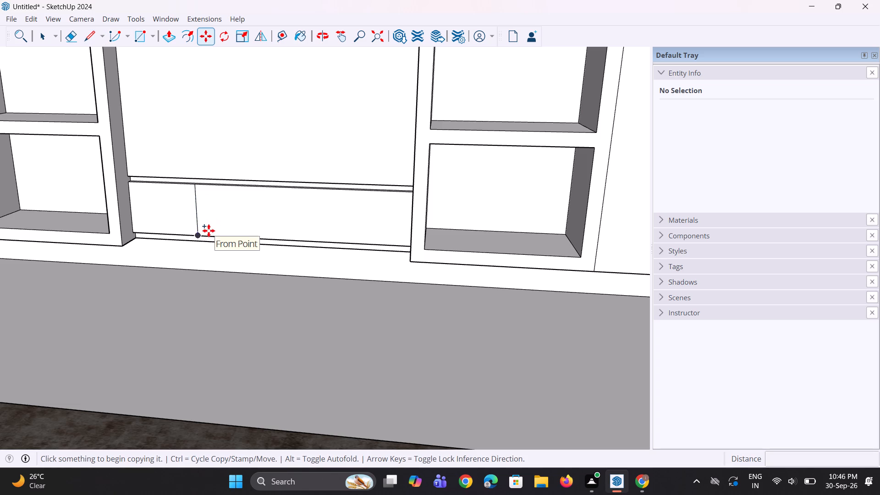
key(space)
click(198, 226)
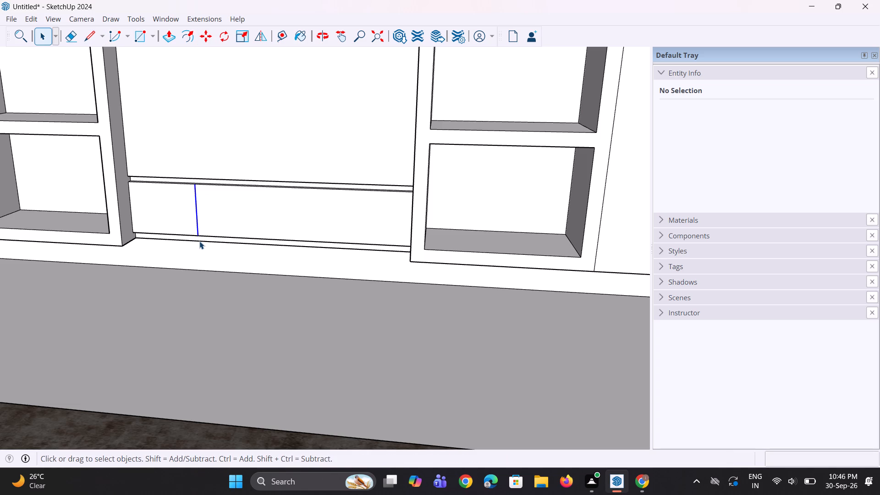
key(m)
click(198, 239)
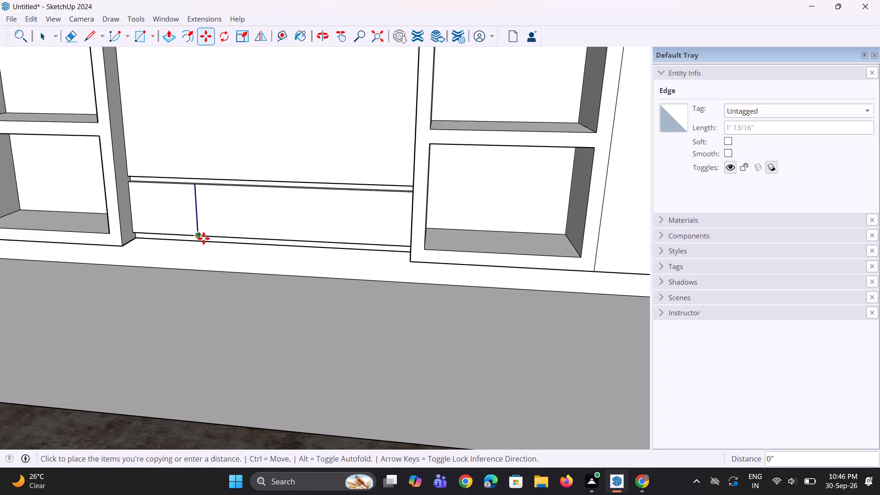
click(316, 237)
key(space)
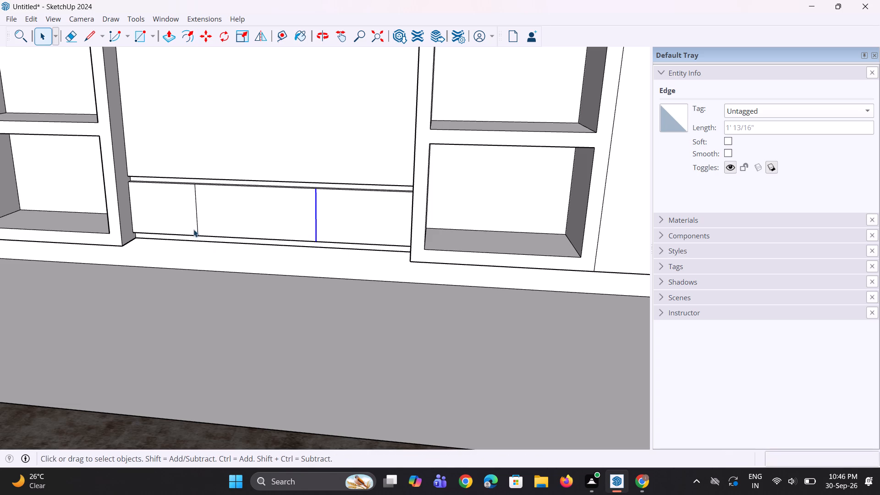
Copy both vertical dividing lines 15/16" toward the dining side to outline two narrow gaps between the front panels.
ctrl+click(197, 229)
key(m)
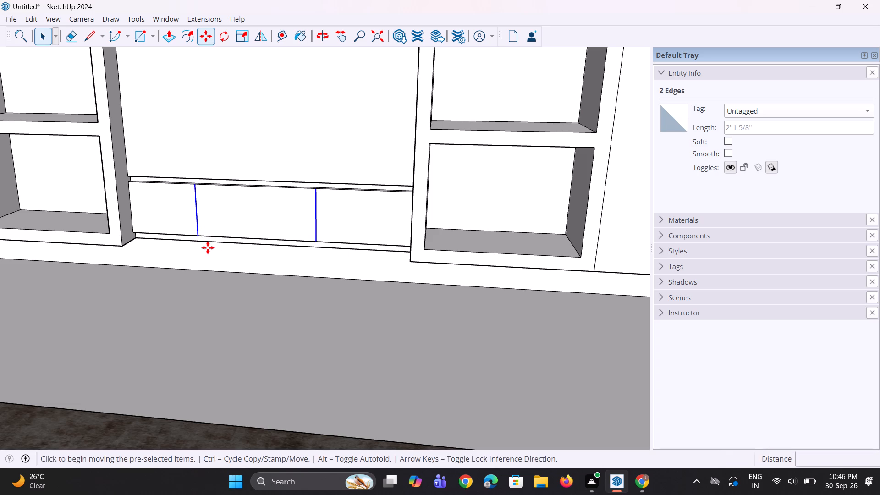
scroll(195, 239, up, 6)
click(201, 231)
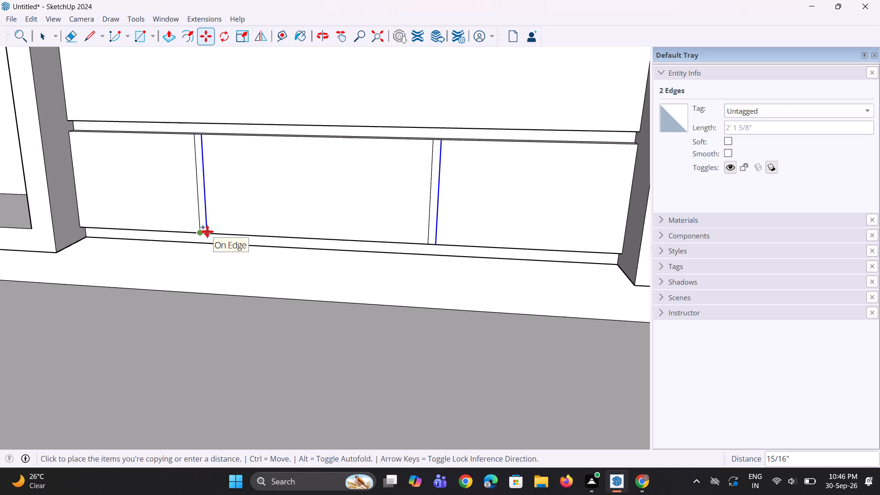
click(207, 231)
scroll(366, 231, down, 3)
key(space)
Push/Pull the dining-side front panel of the unit below the TV outward by 1 1/2".
middle_drag(365, 233, 352, 239)
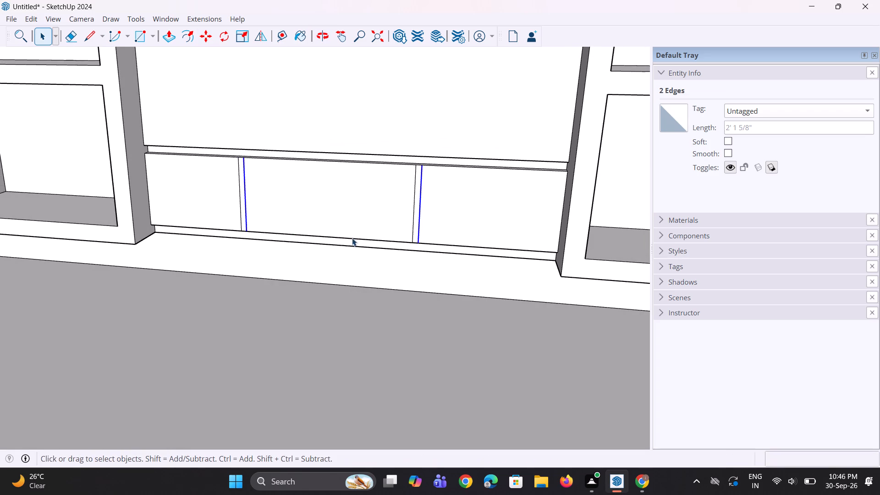
double_click(275, 331)
scroll(378, 217, down, 6)
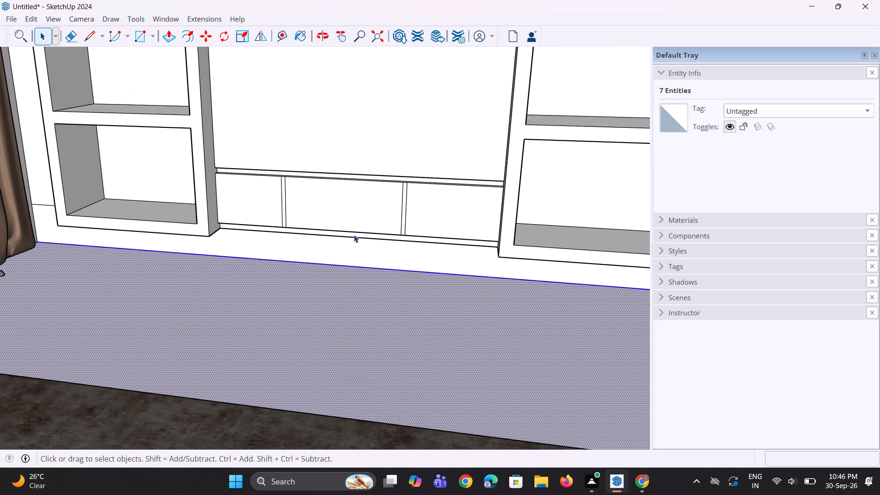
scroll(354, 235, down, 11)
click(376, 38)
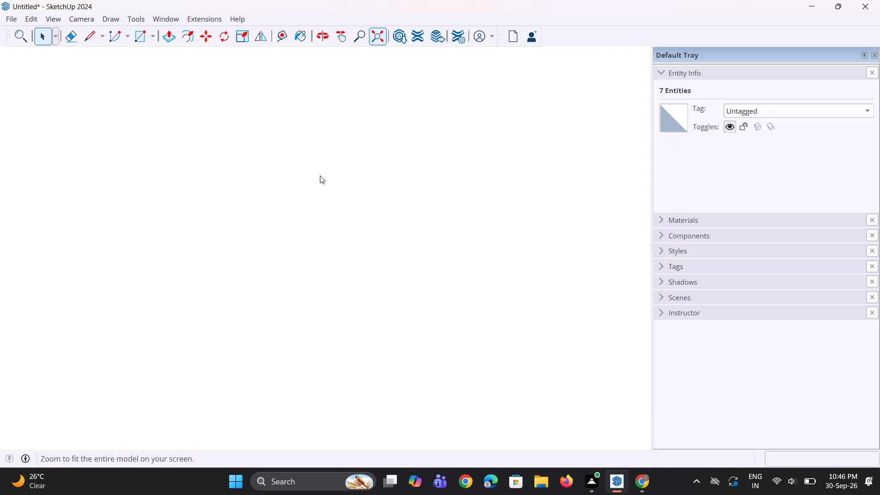
click(298, 87)
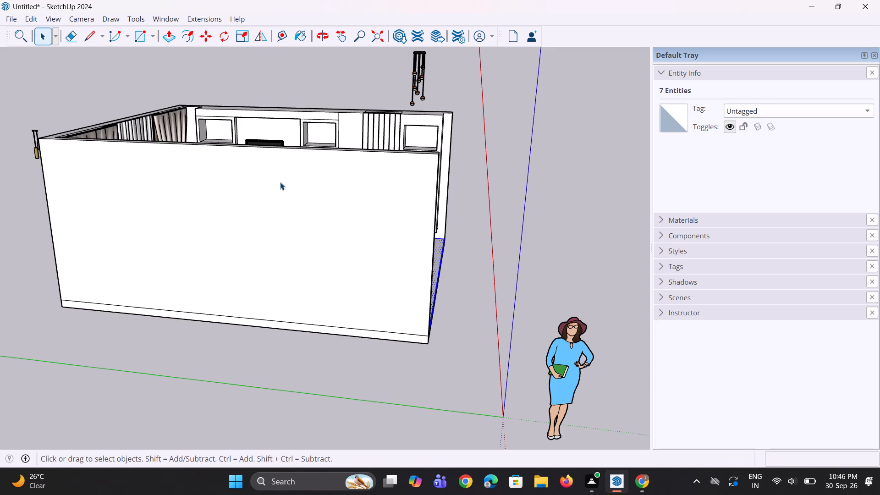
middle_drag(280, 192, 286, 323)
scroll(289, 238, up, 9)
middle_drag(270, 182, 265, 163)
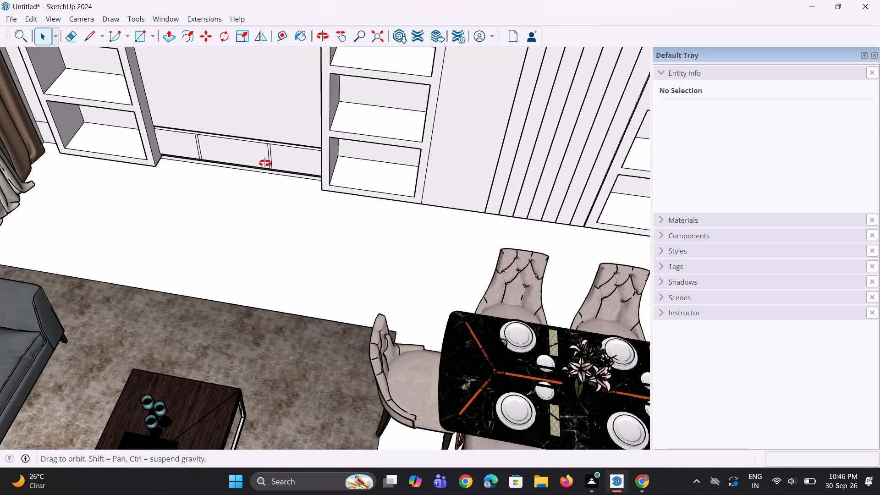
middle_drag(265, 163, 258, 148)
scroll(260, 148, up, 3)
middle_drag(262, 150, 217, 122)
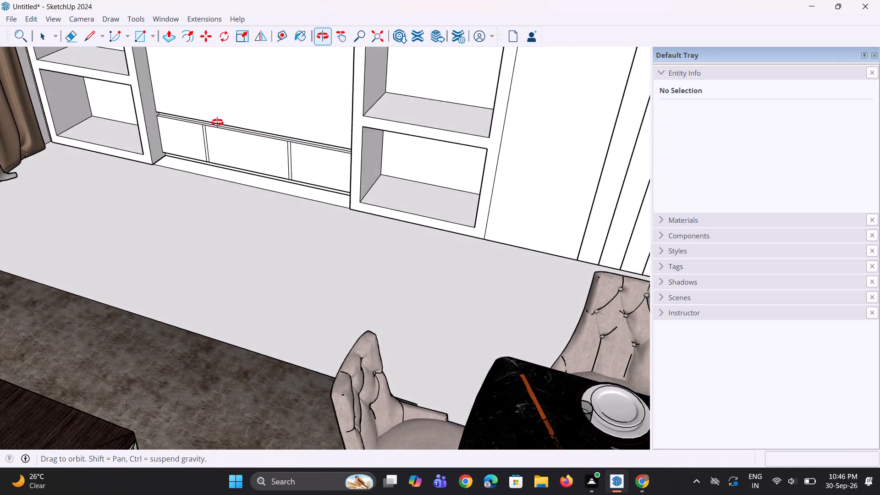
middle_drag(217, 122, 214, 143)
scroll(294, 172, up, 1)
key(p)
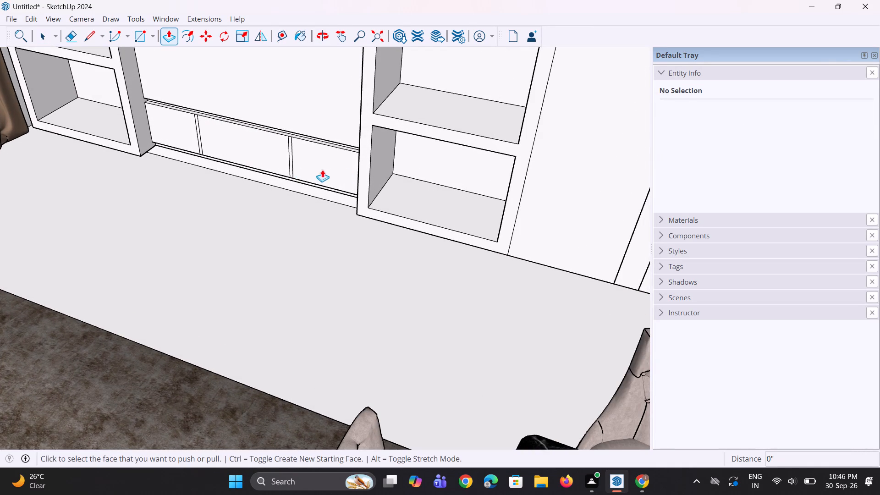
scroll(299, 161, up, 5)
click(302, 161)
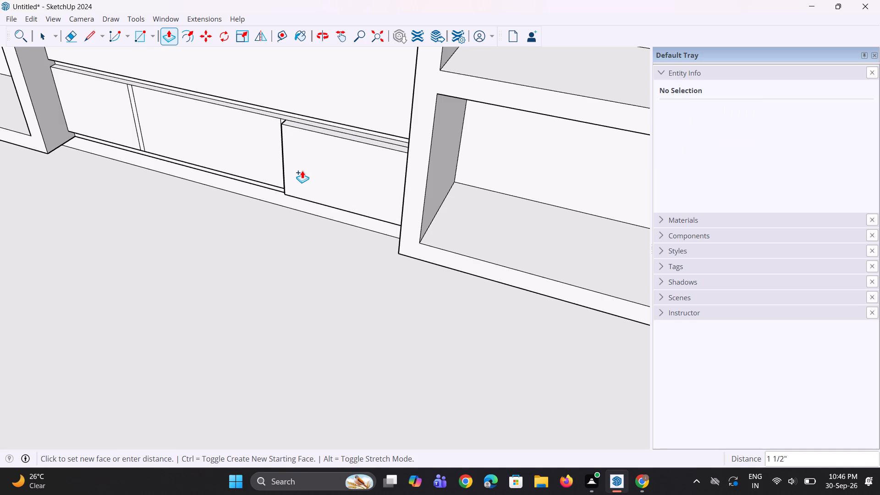
click(302, 170)
Push/Pull the middle front panel outward by 13/16" and a further 11/16".
ctrl+drag(255, 161, 256, 166)
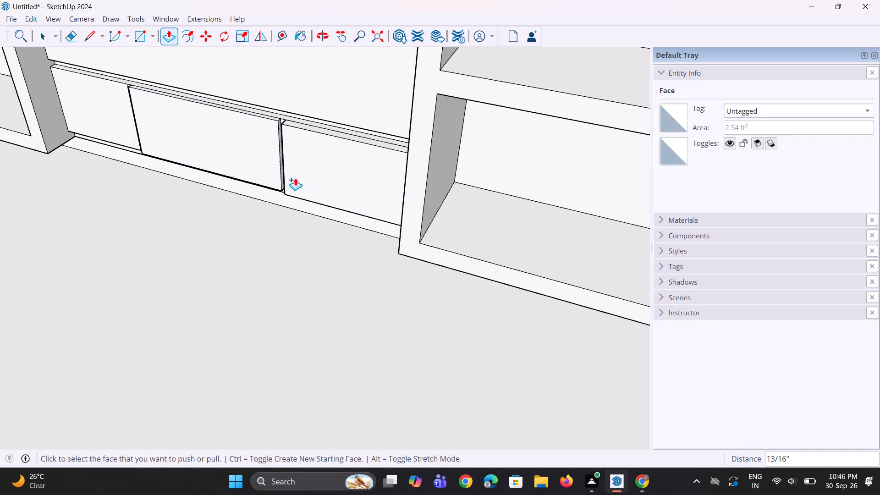
drag(258, 165, 297, 176)
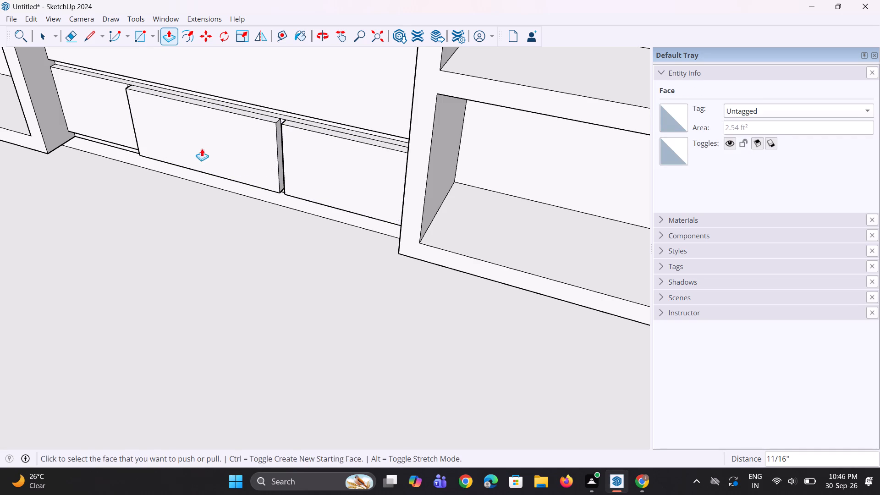
Push/Pull the curtain-side front panel and adjust its depth, ending with a 1 3/8" pull to match the other two fronts.
double_click(120, 126)
scroll(202, 175, down, 3)
middle_drag(206, 170, 219, 141)
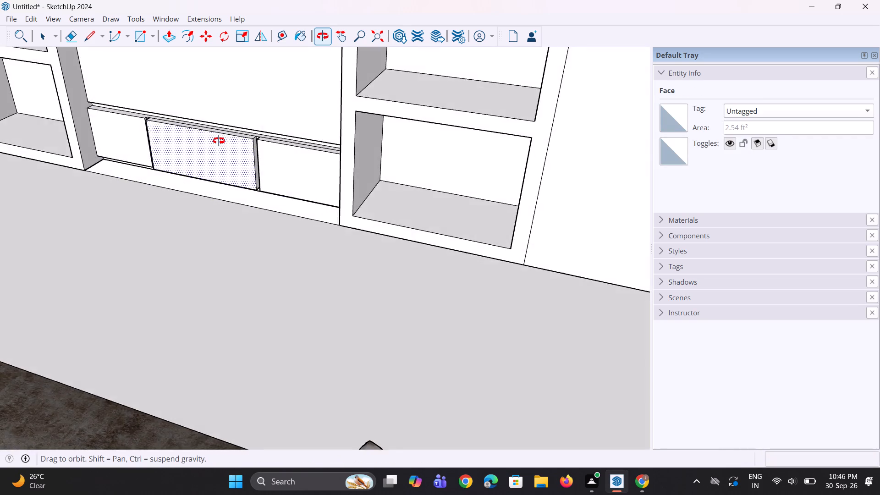
middle_drag(219, 141, 299, 132)
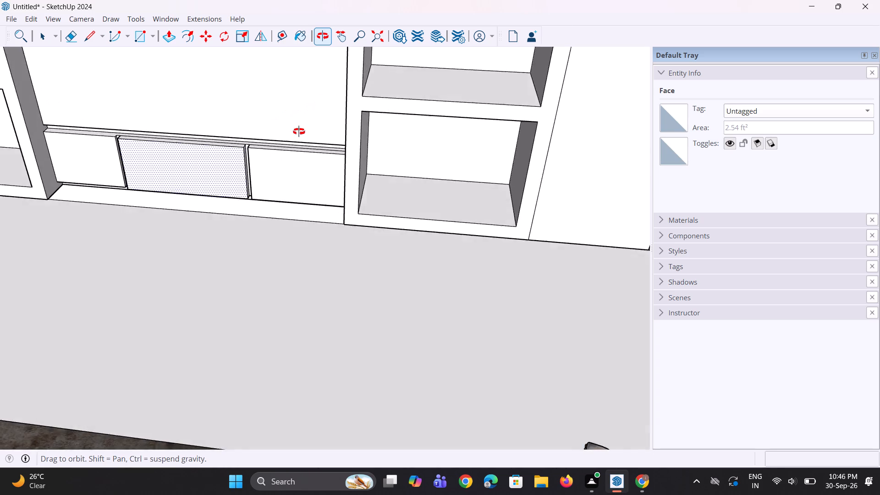
middle_drag(299, 132, 346, 114)
click(49, 199)
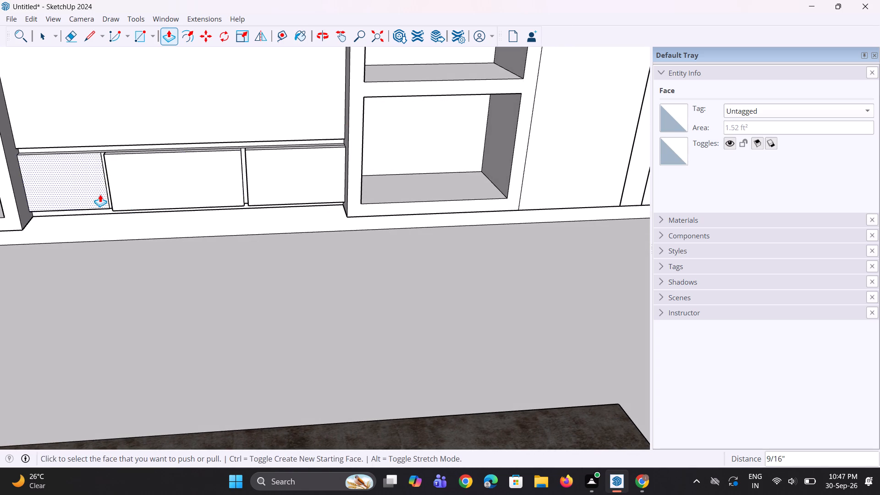
click(100, 194)
click(126, 201)
Move the TV 4 7/8" along the wall panel toward the dining side.
middle_drag(195, 215, 168, 183)
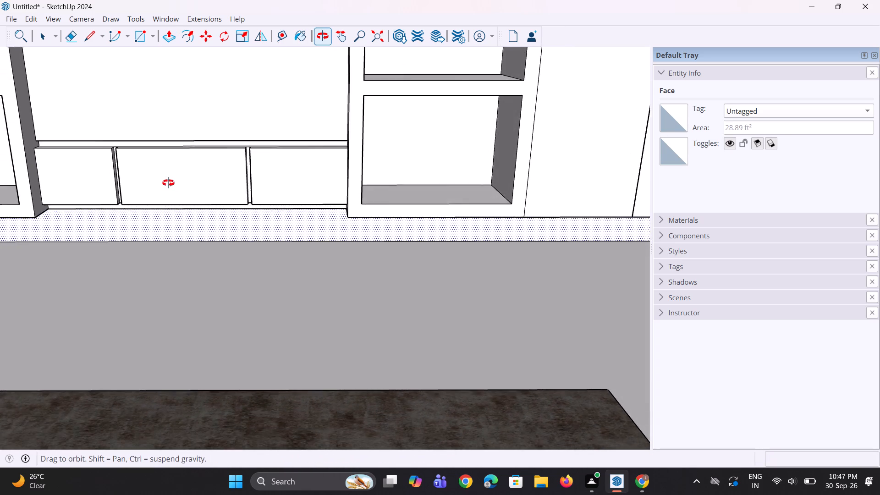
middle_drag(168, 183, 165, 181)
scroll(165, 181, down, 9)
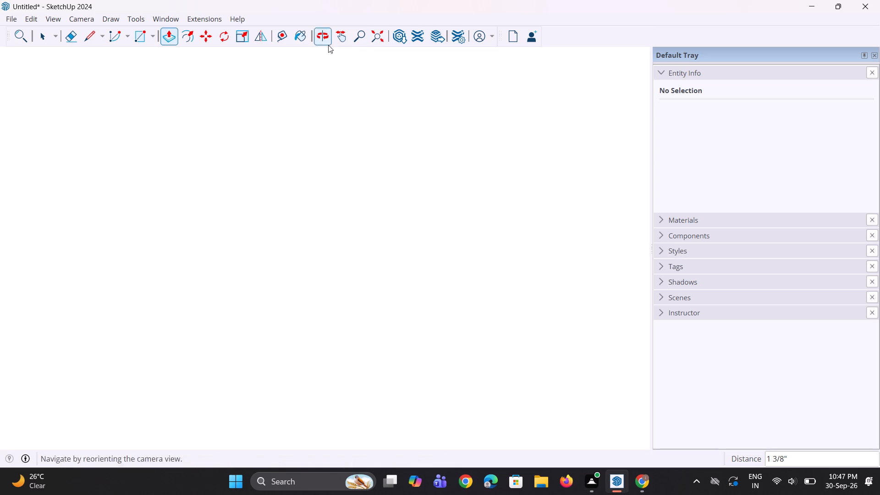
click(371, 40)
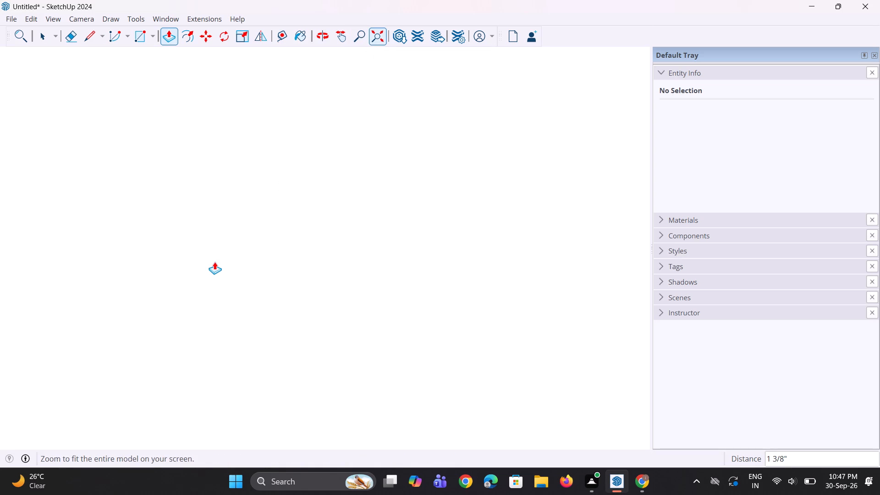
scroll(211, 262, down, 2)
scroll(429, 192, down, 1)
middle_drag(429, 193, 284, 272)
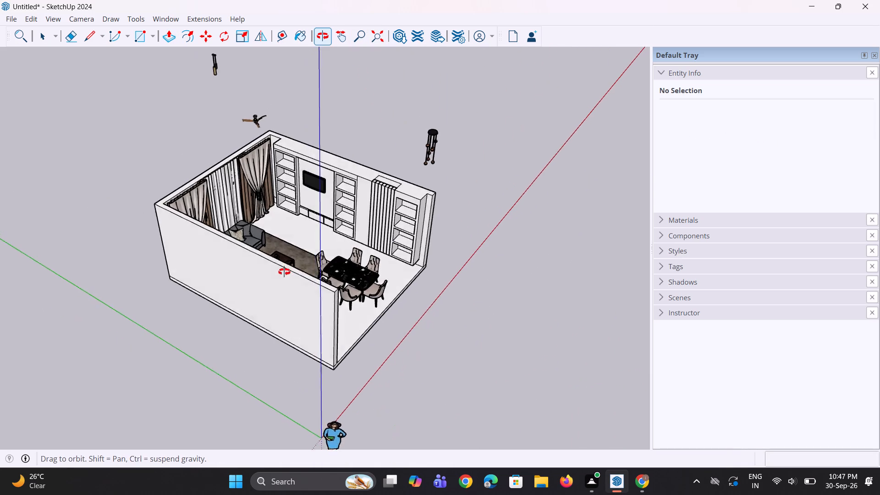
middle_drag(284, 272, 286, 270)
scroll(346, 203, up, 7)
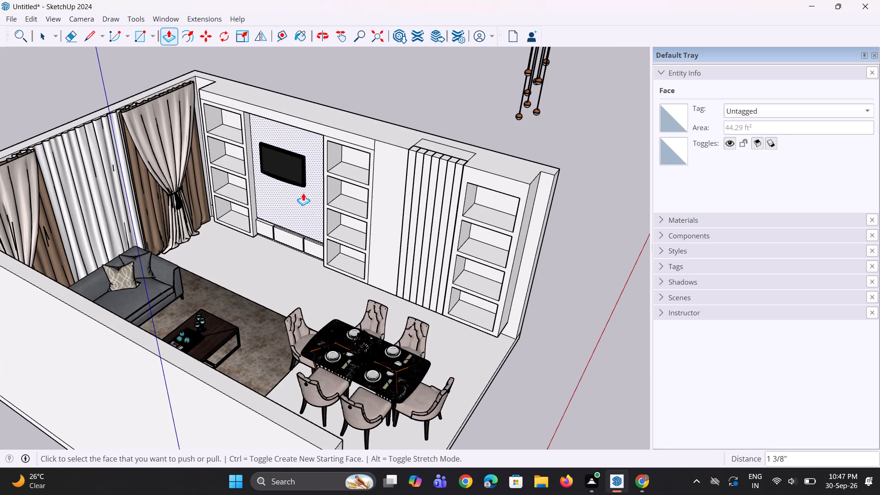
key(space)
click(290, 182)
key(m)
scroll(303, 187, up, 2)
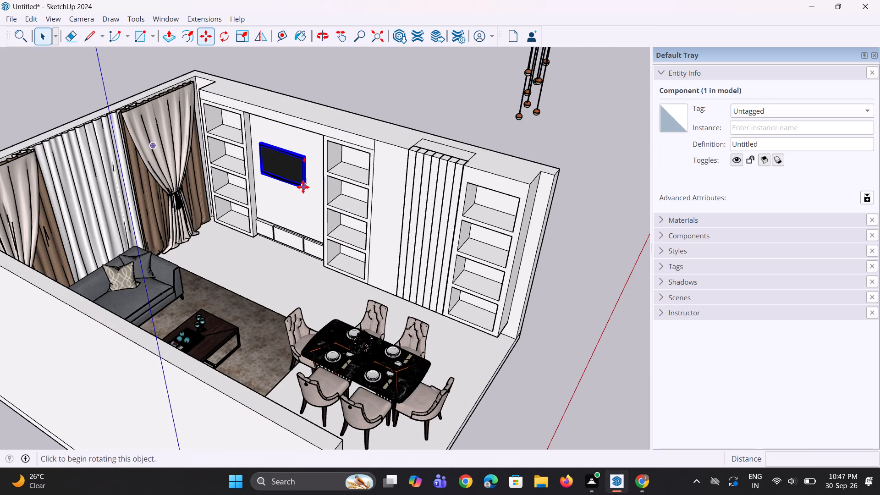
scroll(303, 187, up, 4)
middle_drag(292, 198, 453, 145)
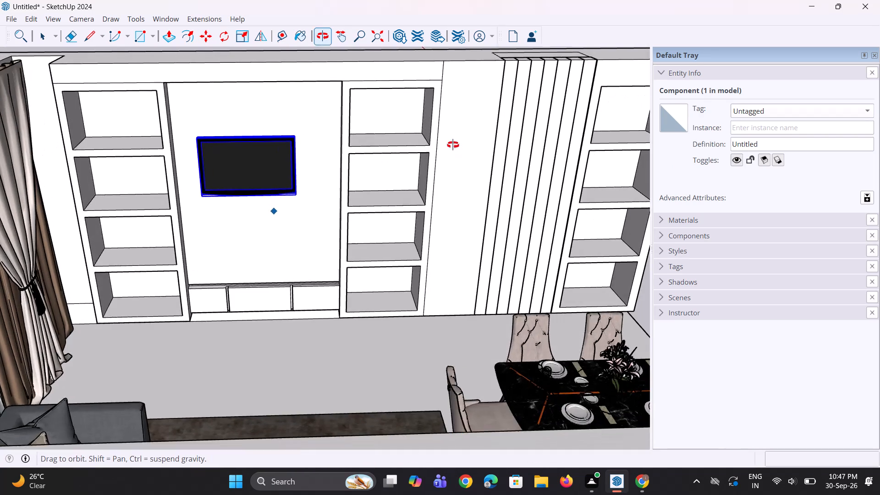
middle_drag(453, 145, 452, 143)
scroll(284, 191, up, 2)
click(300, 193)
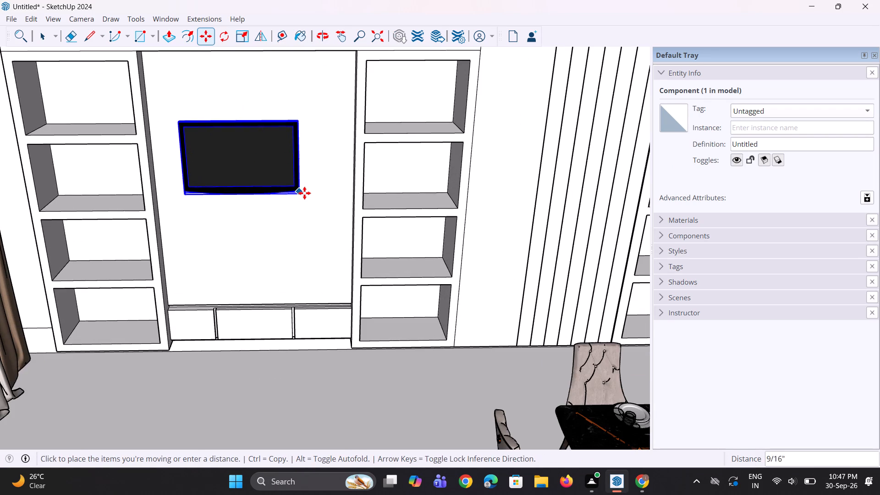
click(313, 193)
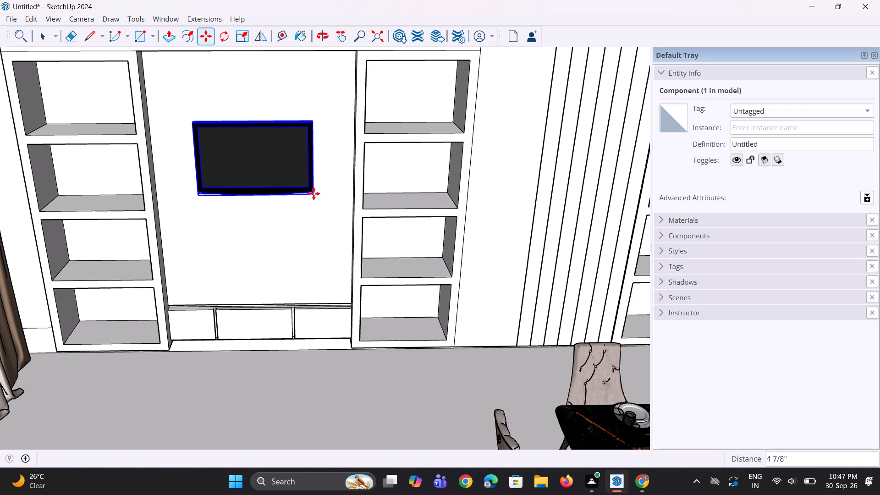
Scale the TV's width by 1.17 along the red axis, extending its dining-side edge.
key(s)
middle_drag(318, 165, 298, 176)
scroll(325, 165, up, 10)
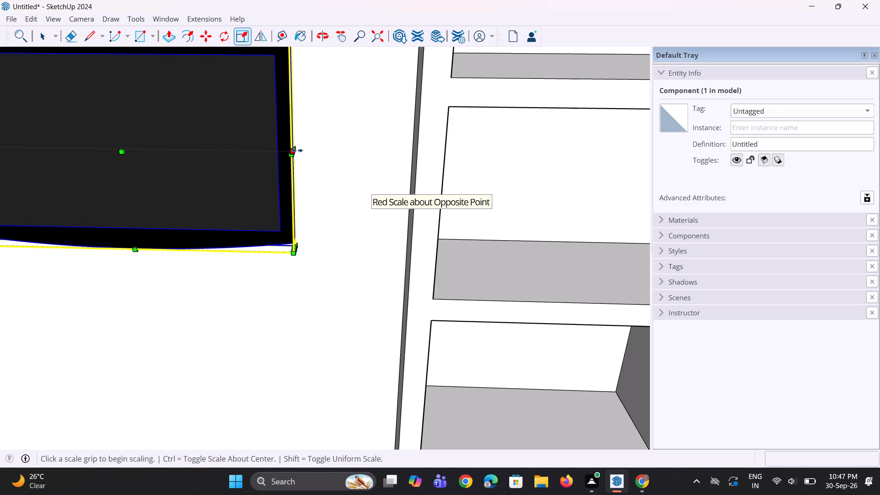
click(297, 150)
click(352, 154)
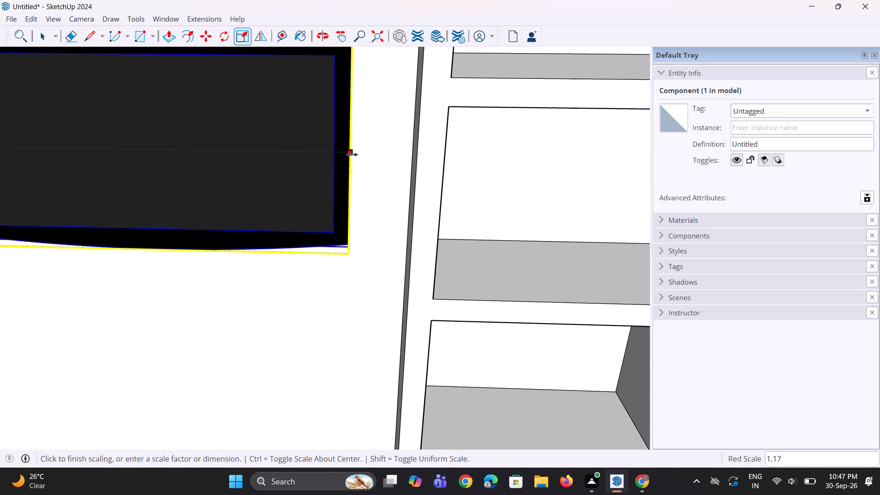
Scale the TV's width by a further 1.05 along the red axis, extending its curtain-side edge.
scroll(353, 169, down, 6)
middle_drag(242, 206, 340, 165)
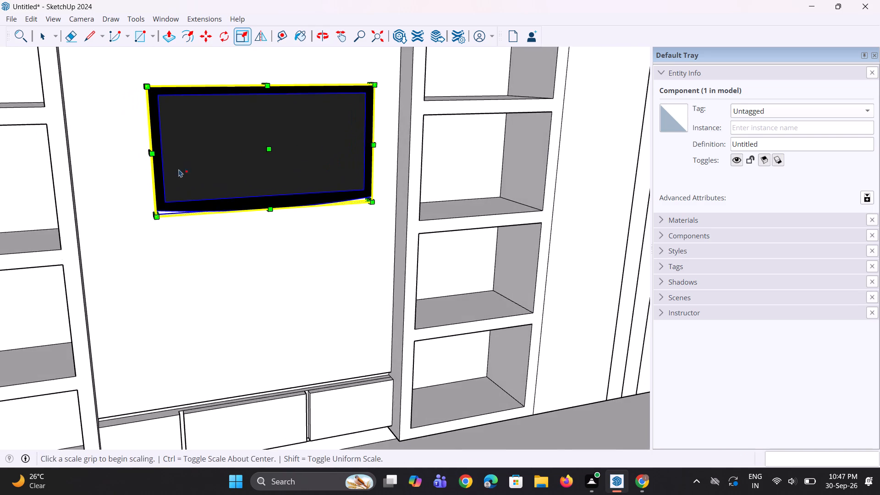
scroll(170, 163, up, 3)
middle_drag(137, 160, 196, 171)
scroll(178, 165, up, 3)
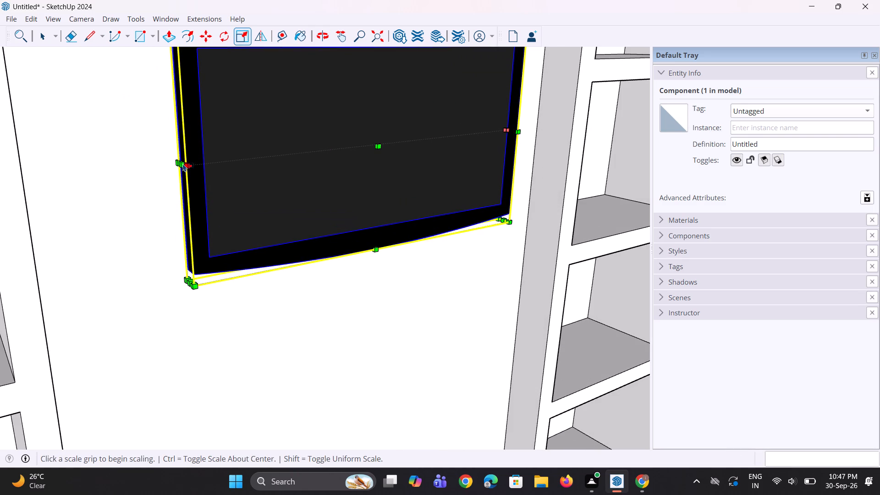
scroll(171, 166, up, 9)
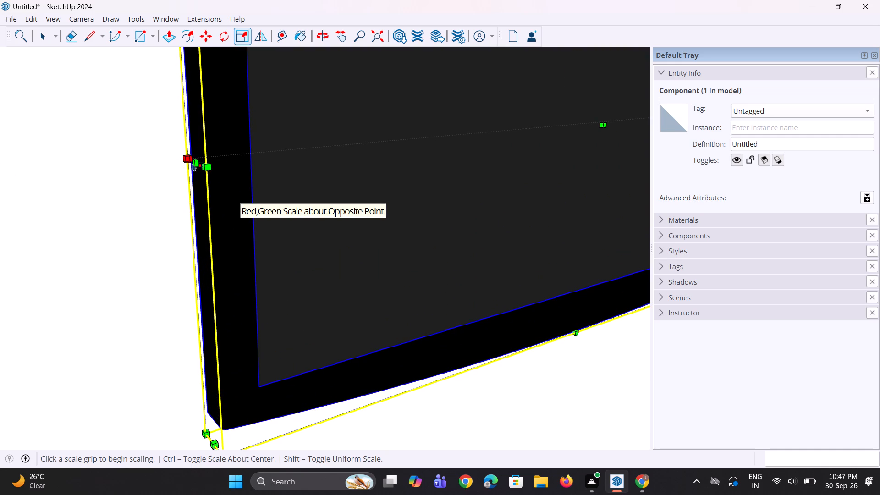
click(196, 165)
click(133, 177)
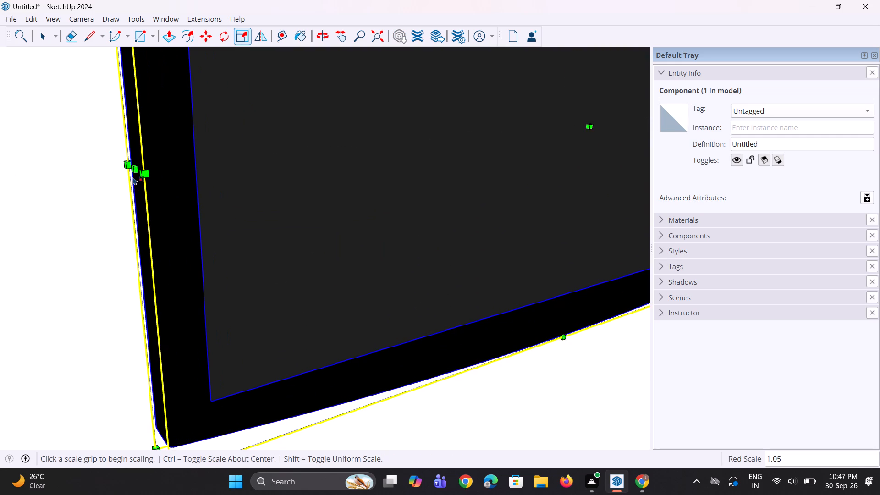
scroll(133, 177, down, 10)
key(space)
scroll(147, 246, down, 13)
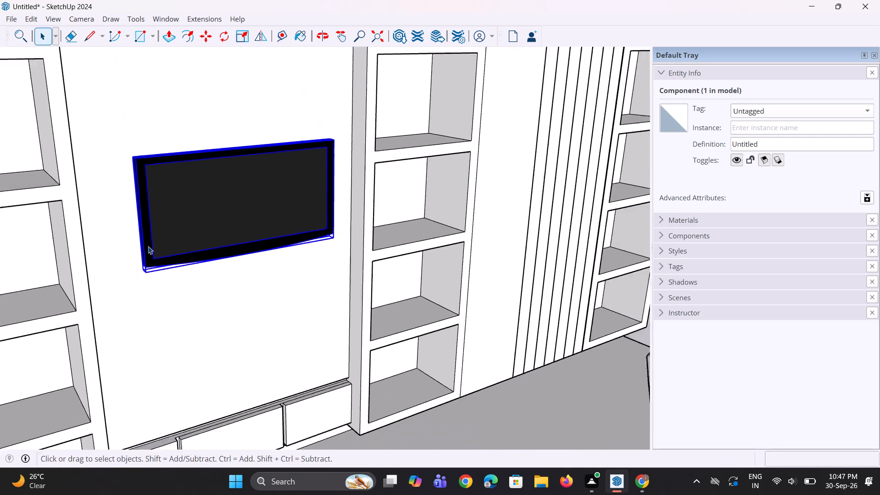
Examine the widened TV on its wall panel and the overall living and dining room from several angles.
middle_drag(259, 238, 159, 263)
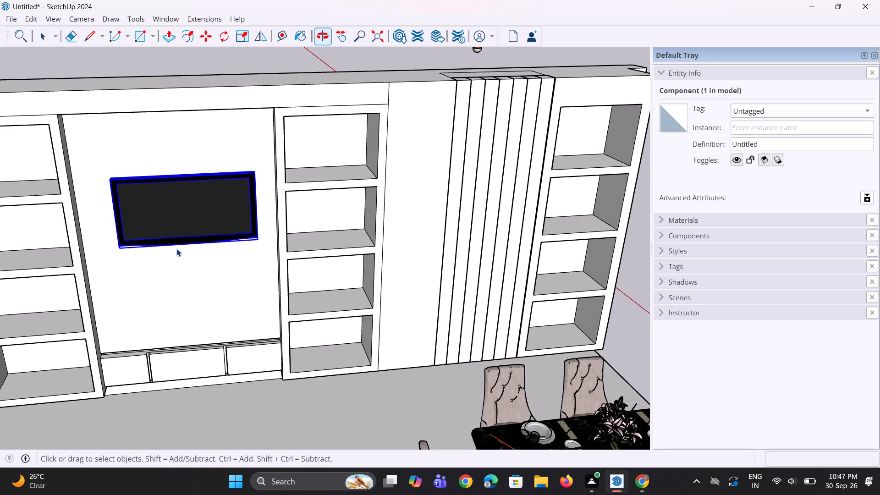
scroll(236, 216, up, 2)
middle_drag(236, 216, 232, 200)
scroll(233, 231, down, 7)
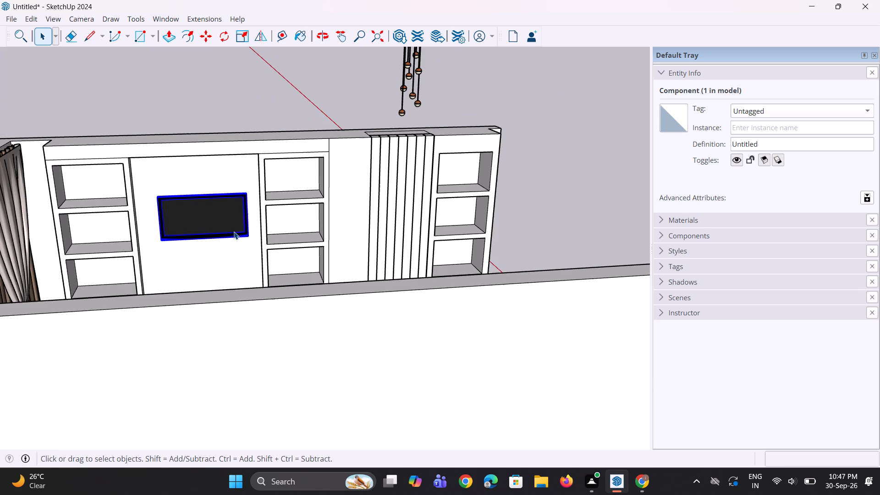
middle_drag(234, 234, 221, 247)
scroll(221, 248, down, 3)
middle_drag(221, 249, 221, 253)
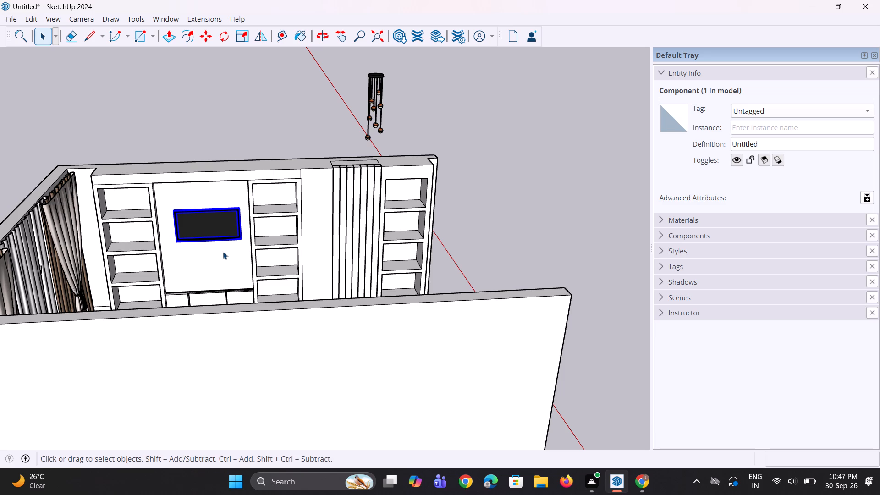
scroll(173, 272, down, 3)
middle_drag(169, 274, 158, 270)
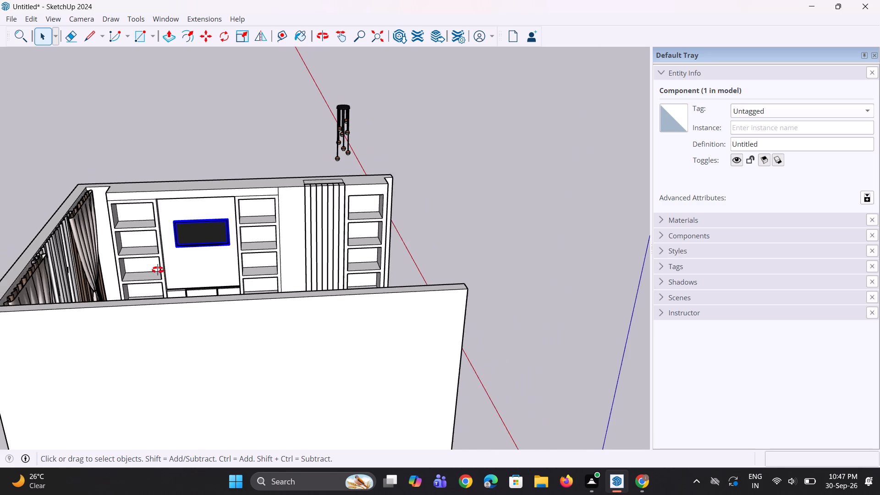
middle_drag(158, 270, 2, 325)
scroll(272, 325, up, 4)
middle_drag(262, 321, 226, 296)
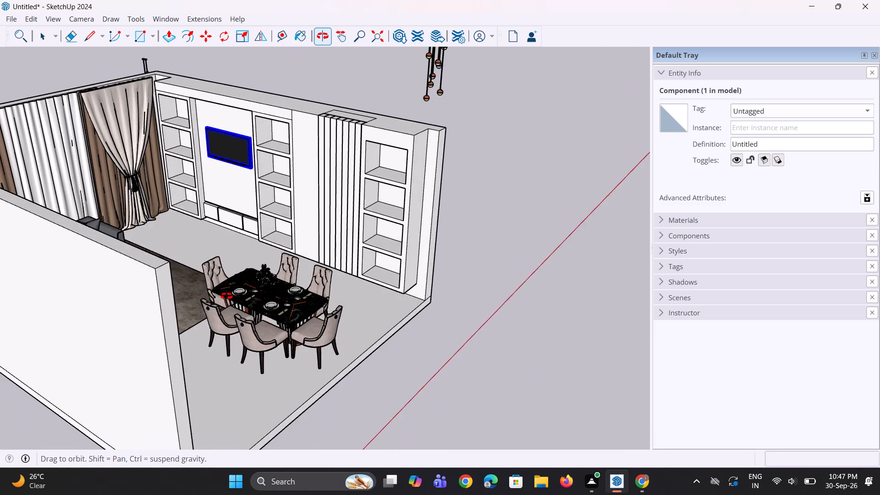
middle_drag(226, 296, 195, 323)
scroll(212, 310, up, 2)
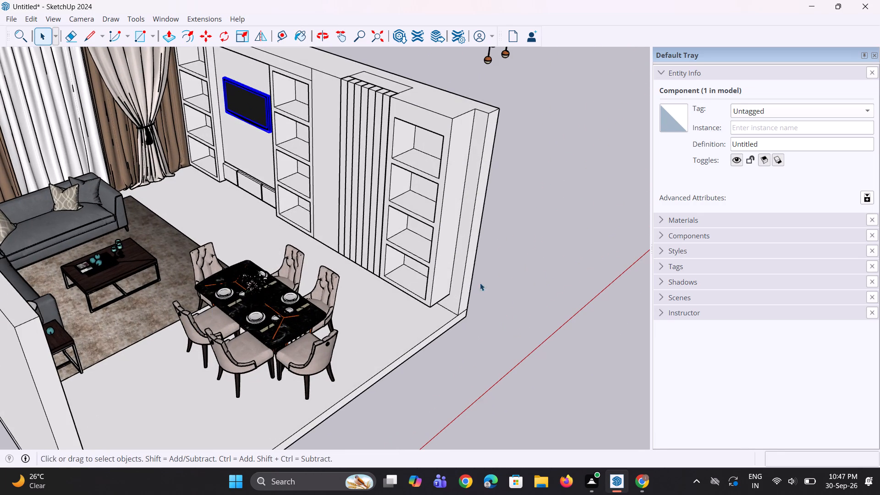
middle_drag(333, 286, 405, 244)
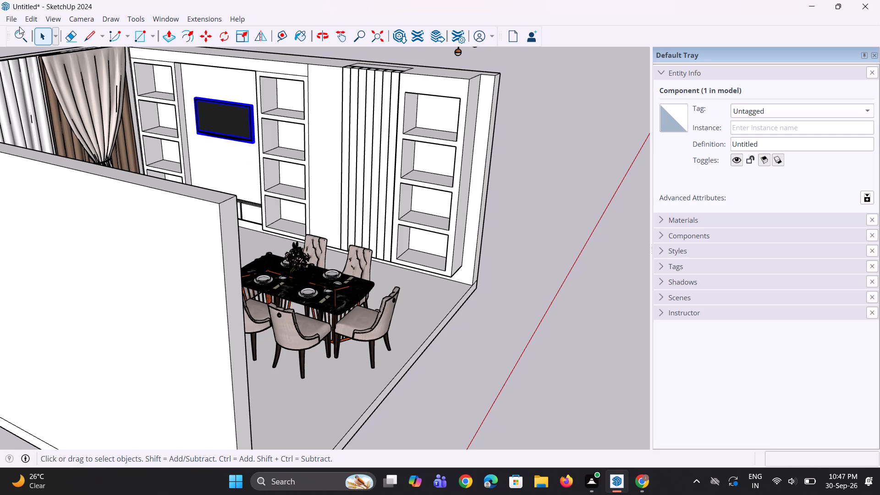
Import the Group3_1 model, a leafy plant in a white pot, from the Downloads folder.
click(16, 22)
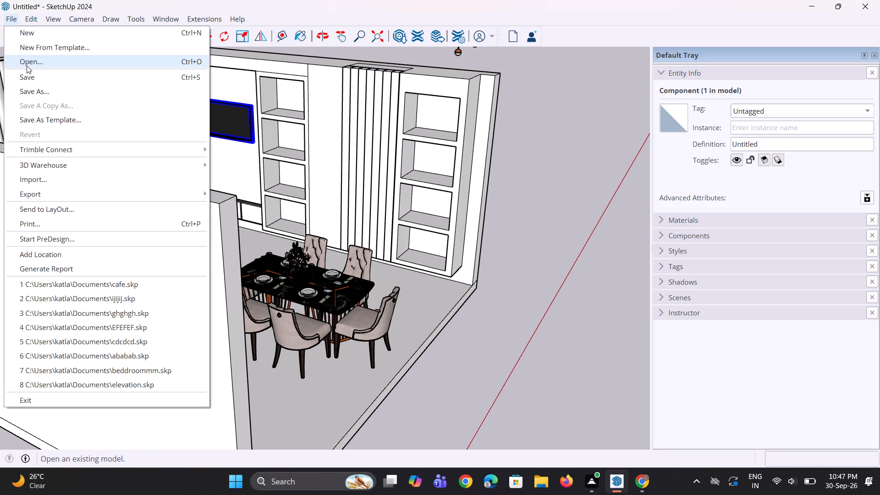
click(57, 177)
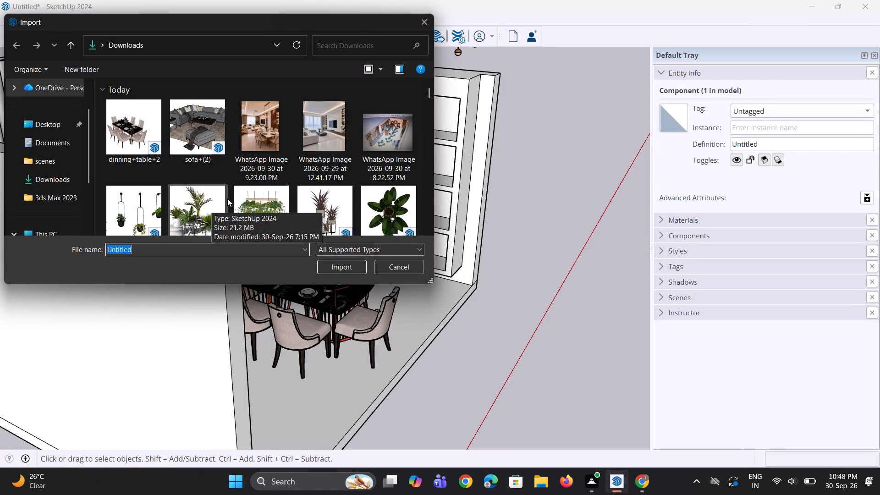
scroll(264, 187, down, 2)
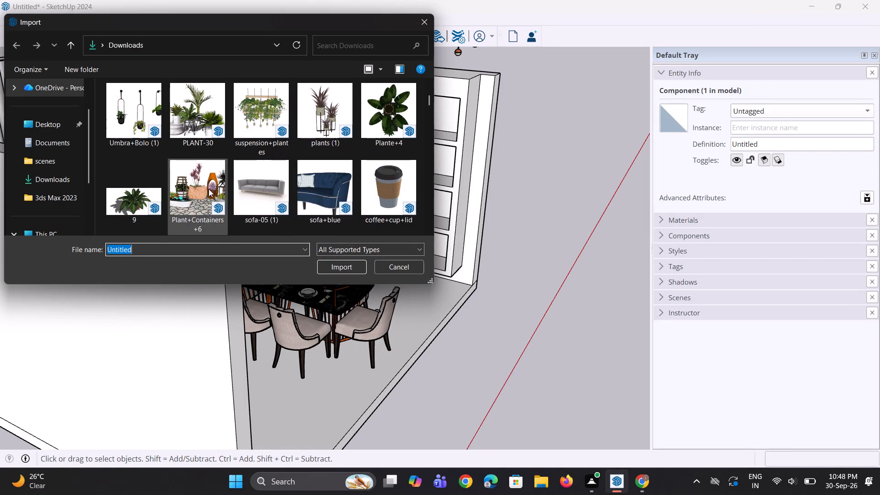
scroll(204, 186, down, 1)
scroll(290, 172, up, 5)
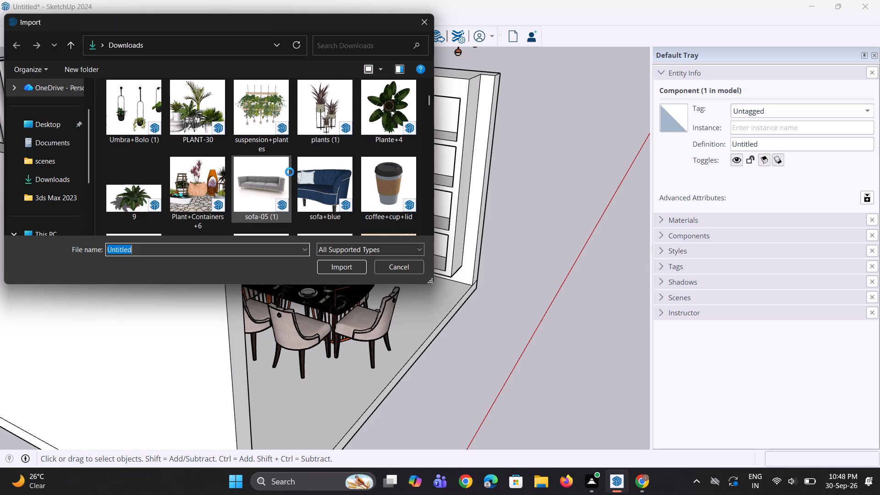
scroll(290, 172, up, 1)
scroll(268, 165, down, 5)
scroll(328, 178, down, 3)
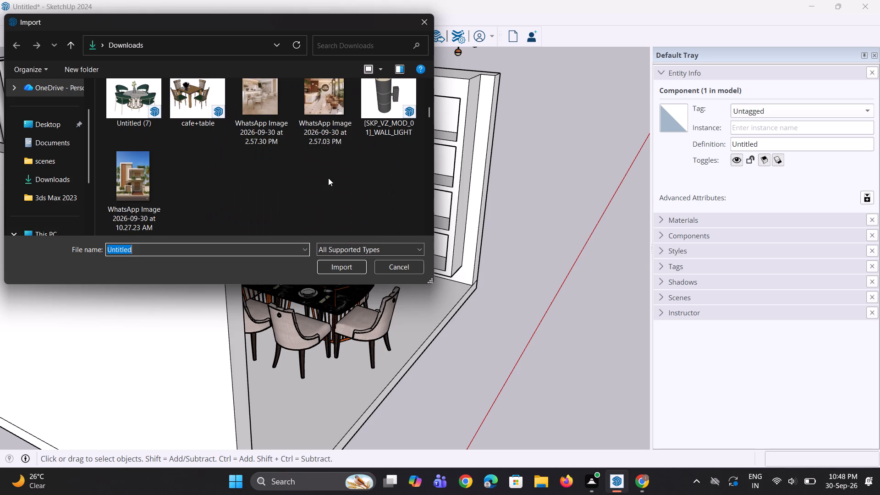
scroll(328, 178, down, 3)
scroll(328, 177, up, 1)
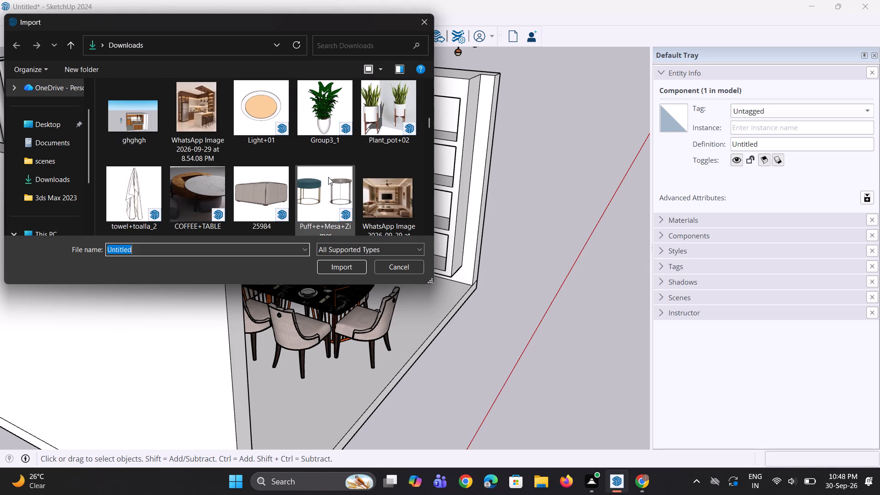
click(327, 125)
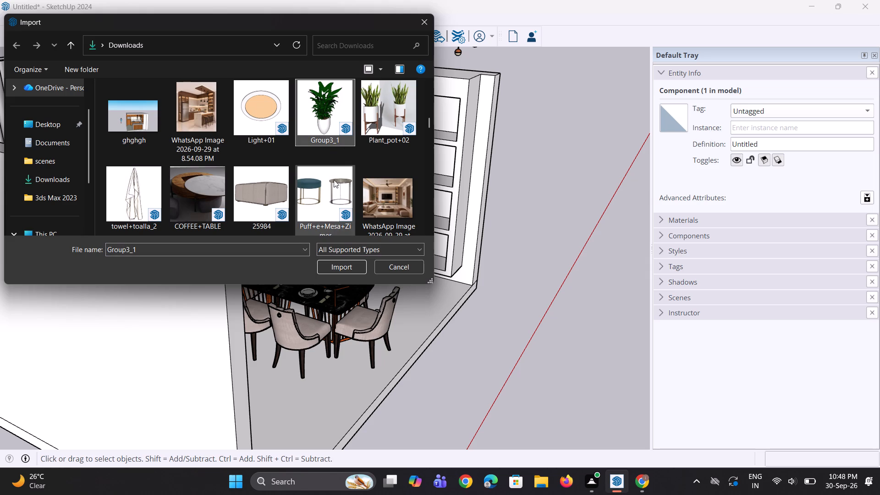
scroll(307, 157, down, 3)
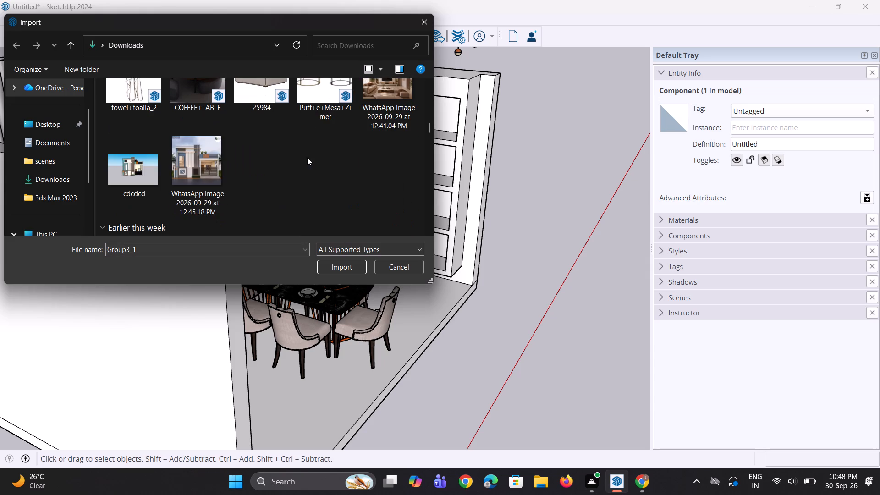
scroll(307, 157, down, 6)
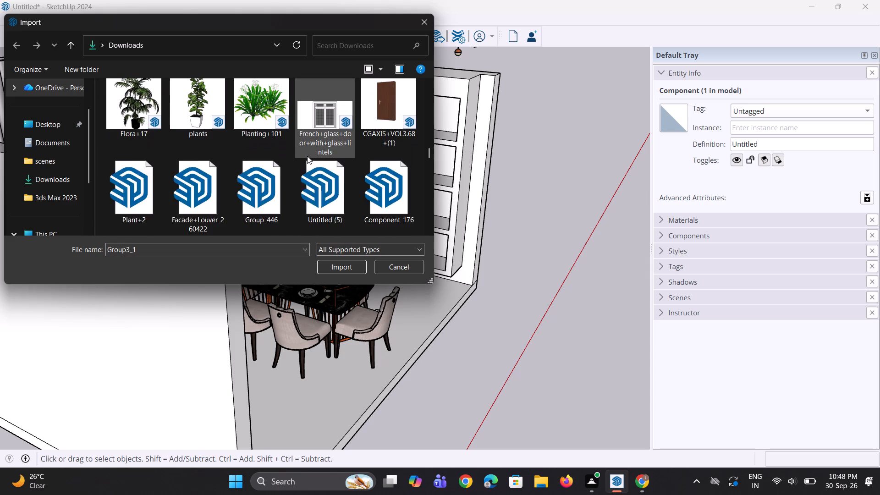
scroll(161, 150, up, 1)
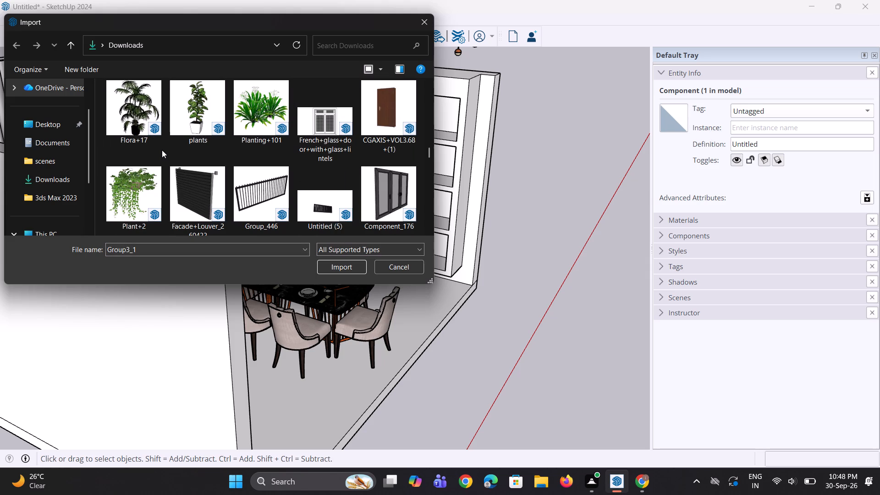
scroll(199, 135, up, 4)
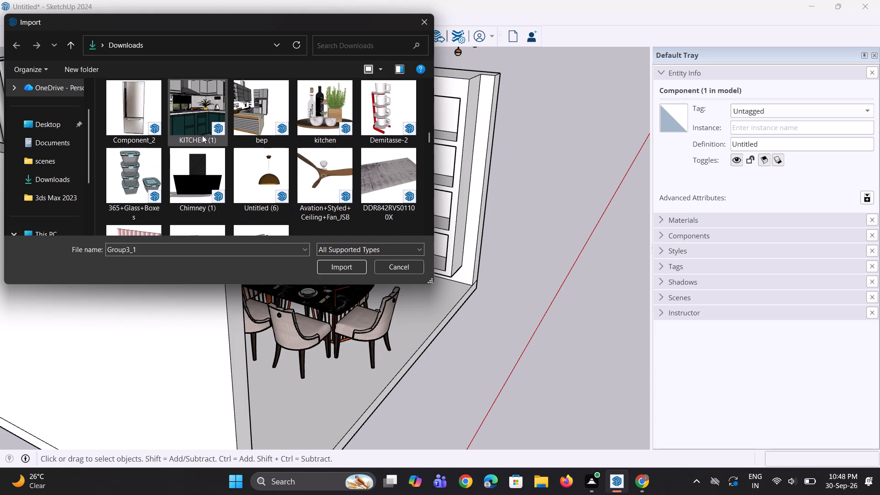
scroll(306, 121, up, 5)
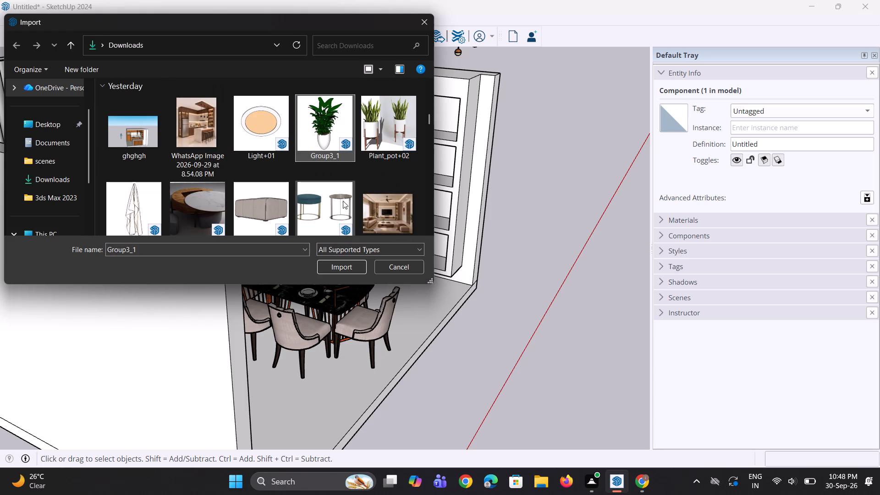
click(340, 265)
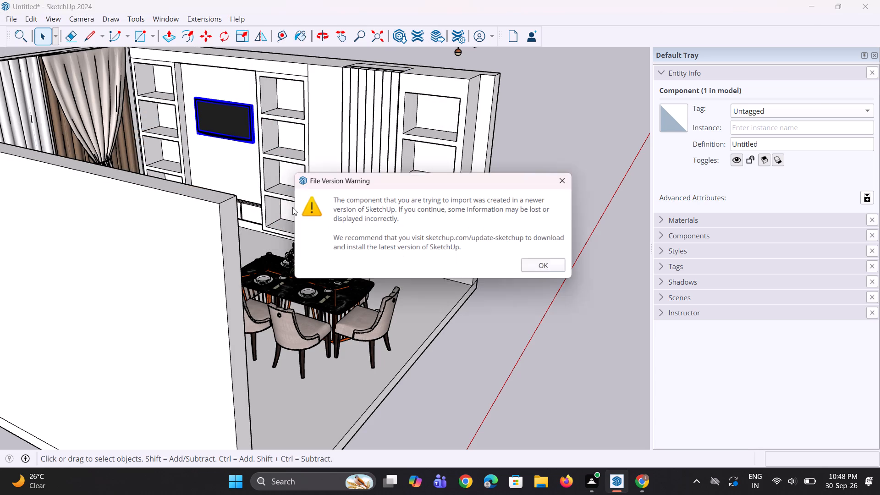
click(545, 268)
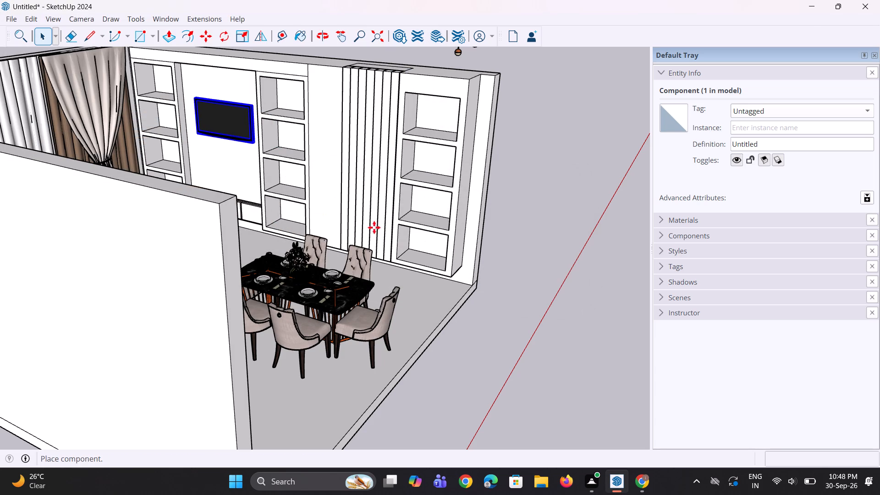
Place the potted plant on the living room floor in the corner between the curtains and the TV wall shelves.
middle_drag(136, 173, 146, 265)
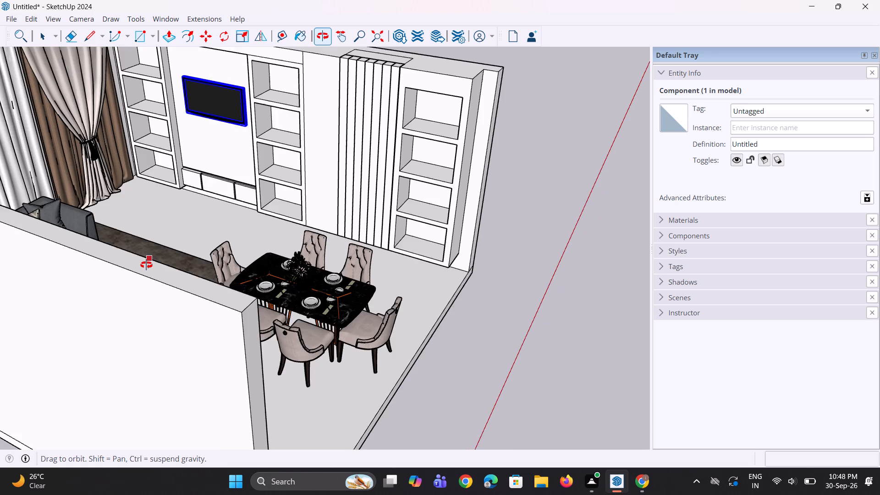
middle_drag(146, 265, 143, 265)
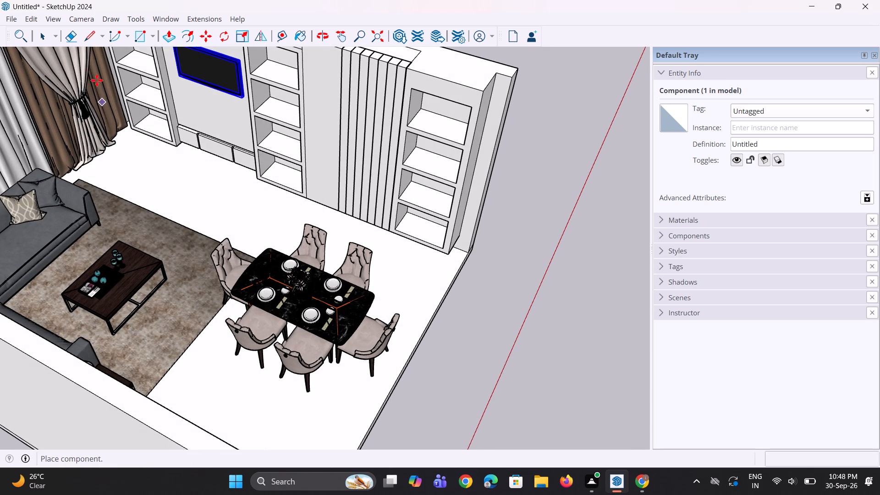
scroll(116, 150, down, 8)
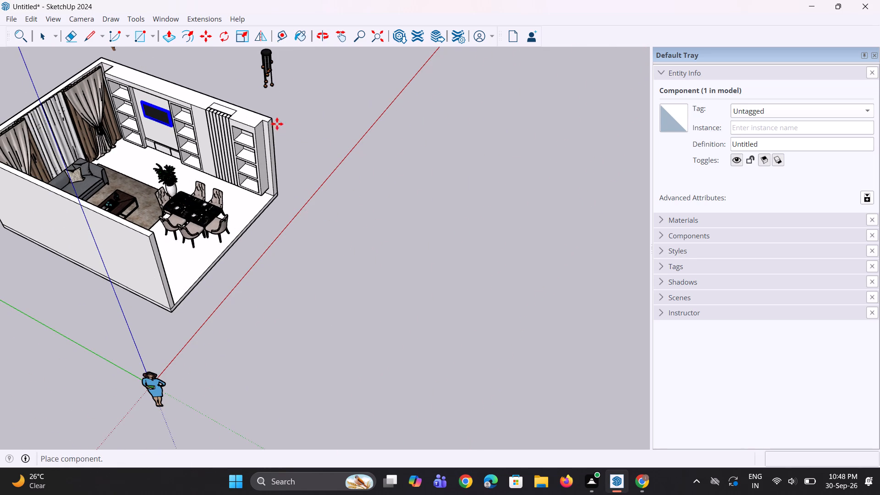
click(238, 96)
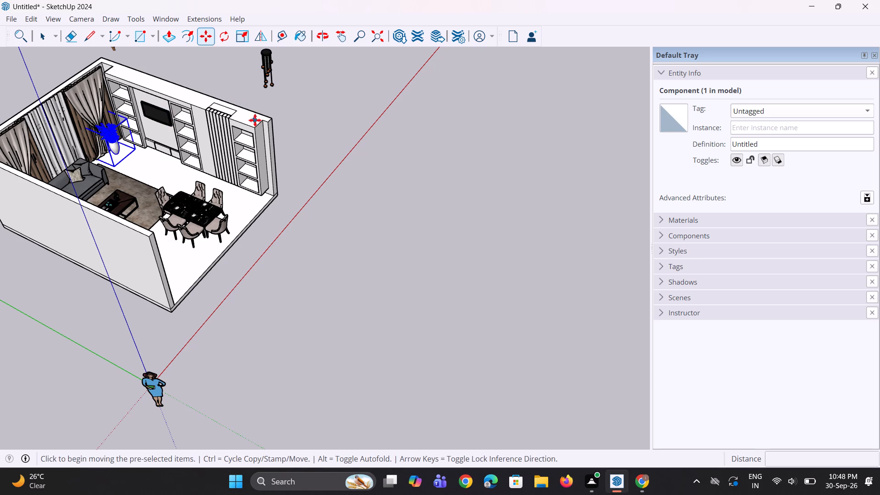
key(space)
key(space)
click(346, 152)
Import the kitchen model, a round tray with bottles, bowls and a potted herb, from the Downloads folder.
middle_drag(241, 207, 148, 161)
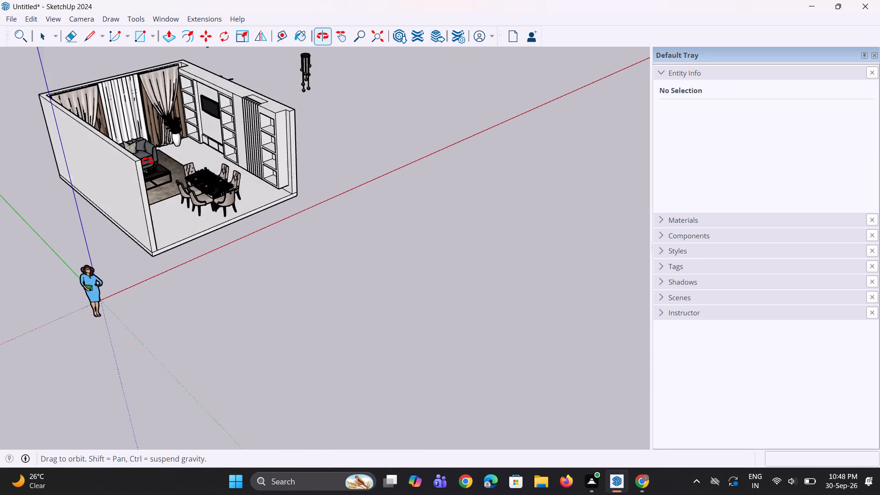
middle_drag(148, 161, 234, 159)
click(10, 23)
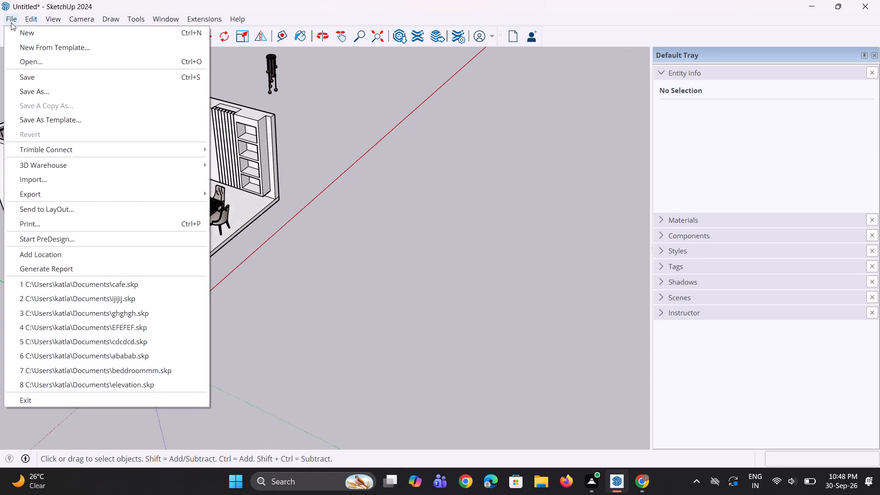
click(59, 180)
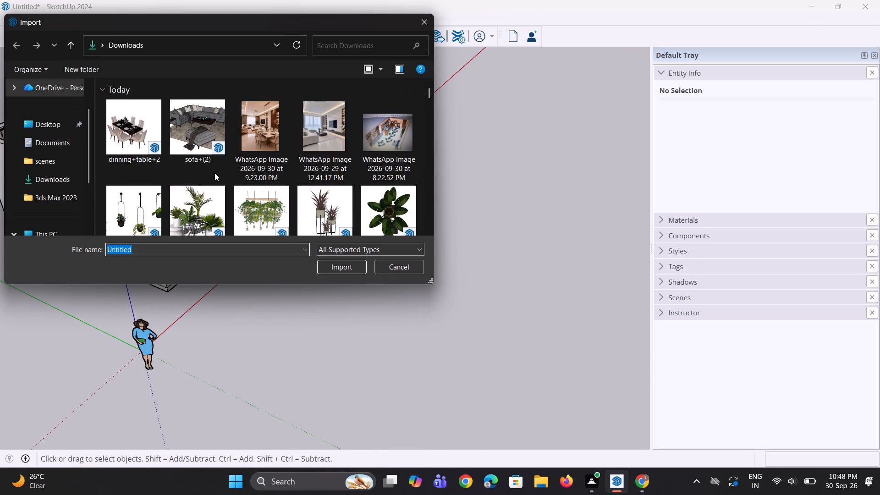
scroll(214, 173, down, 2)
scroll(255, 183, down, 2)
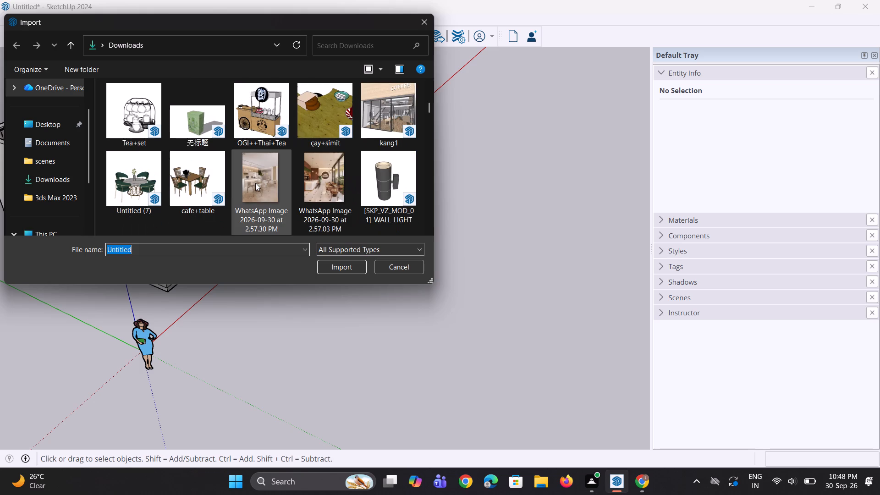
scroll(259, 181, down, 5)
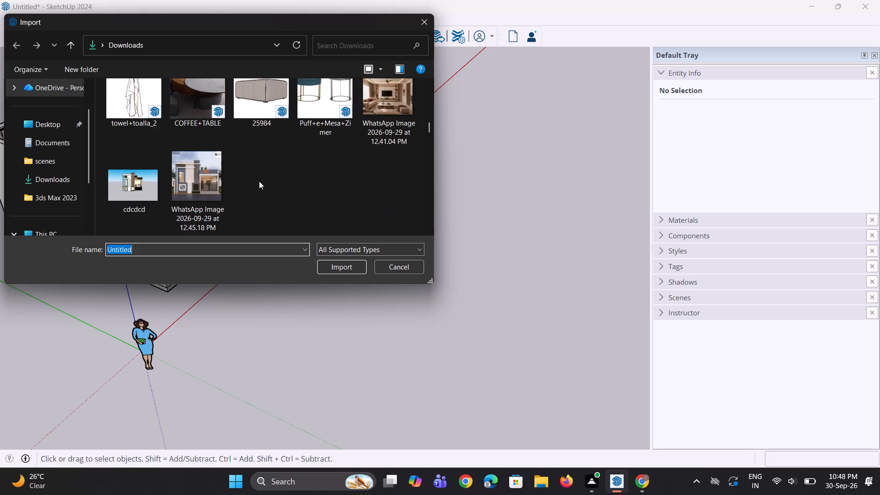
scroll(259, 181, down, 3)
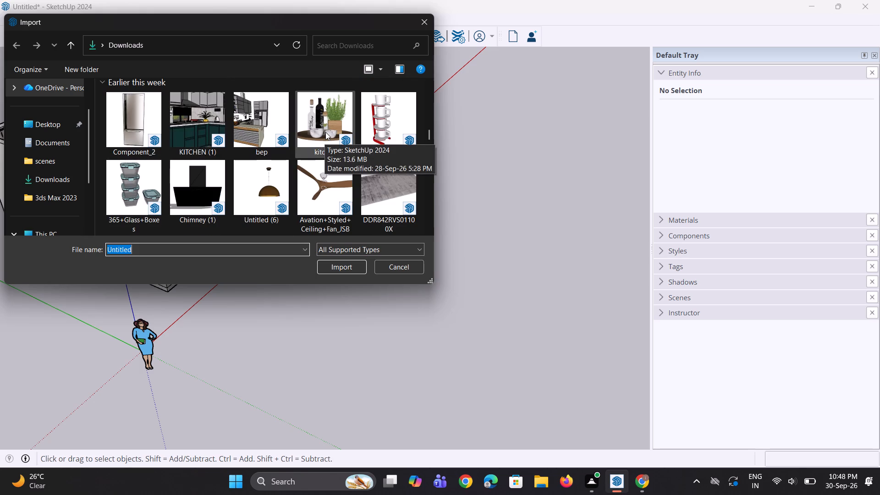
click(325, 132)
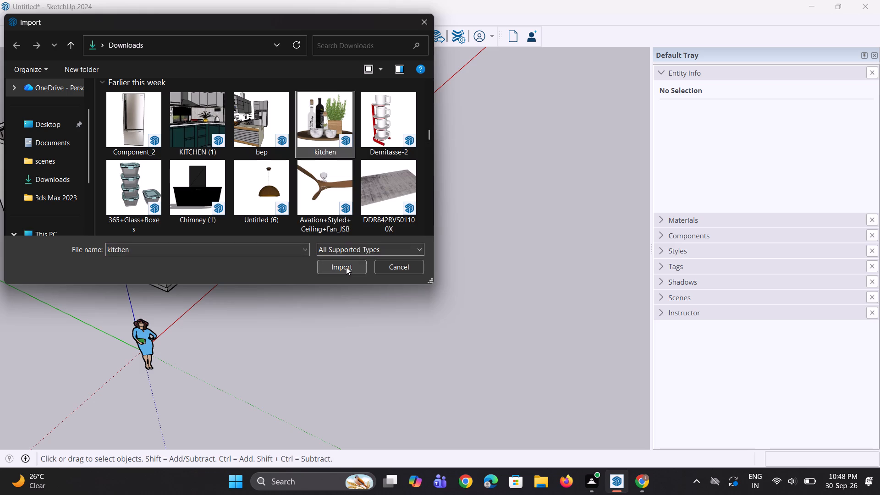
click(346, 267)
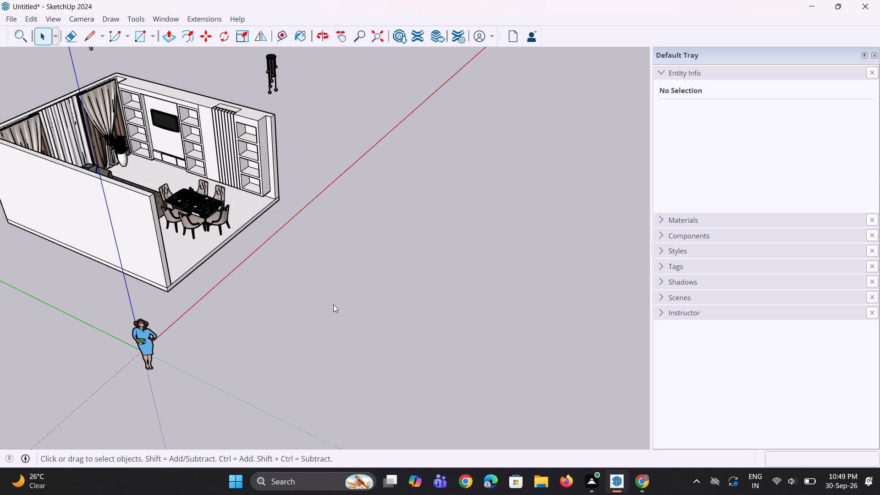
click(543, 265)
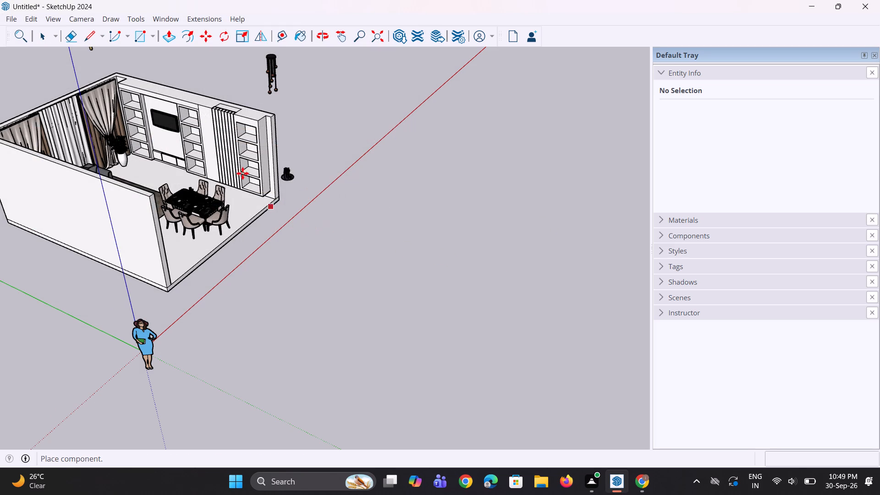
Place the kitchen tray decor at the lowest niche of the shelf unit beside the dining table.
scroll(230, 159, up, 2)
scroll(132, 128, up, 2)
scroll(102, 101, up, 5)
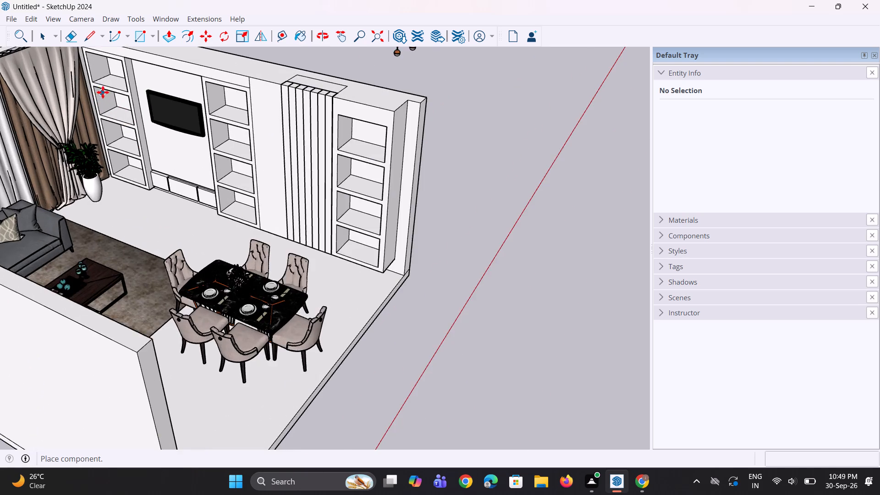
scroll(112, 133, down, 3)
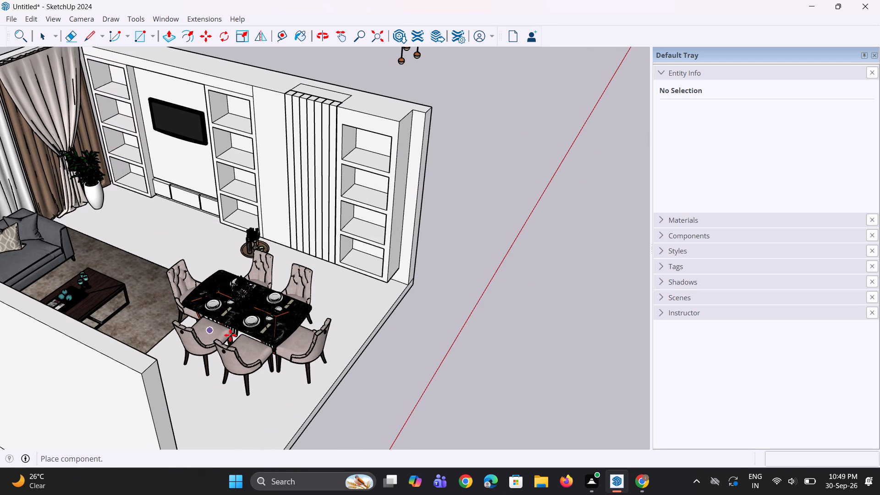
click(327, 342)
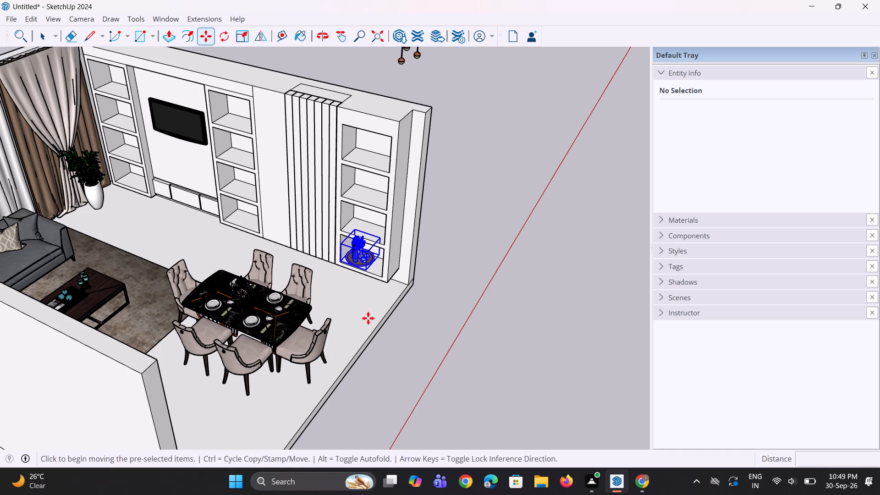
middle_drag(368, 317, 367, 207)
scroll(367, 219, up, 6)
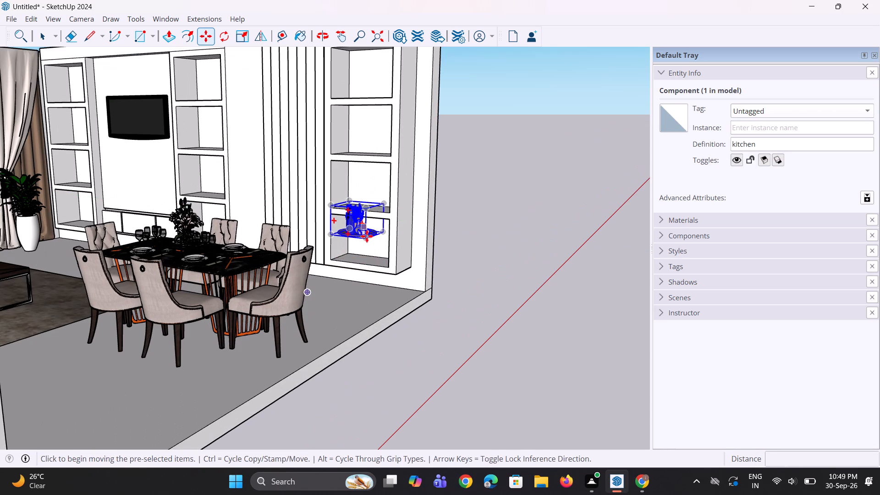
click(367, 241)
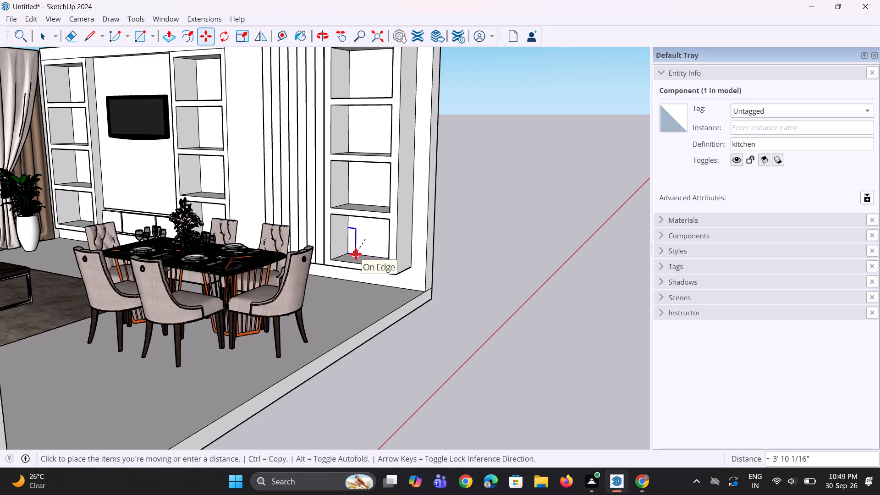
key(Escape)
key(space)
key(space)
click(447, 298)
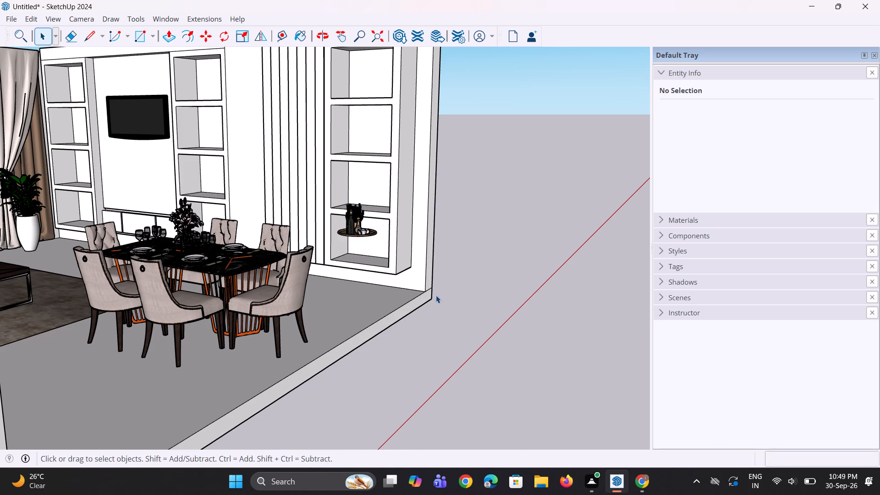
Lower the kitchen tray decor onto the floor of the lowest niche in the shelf unit beside the dining table.
scroll(345, 230, up, 5)
click(355, 234)
scroll(365, 244, up, 1)
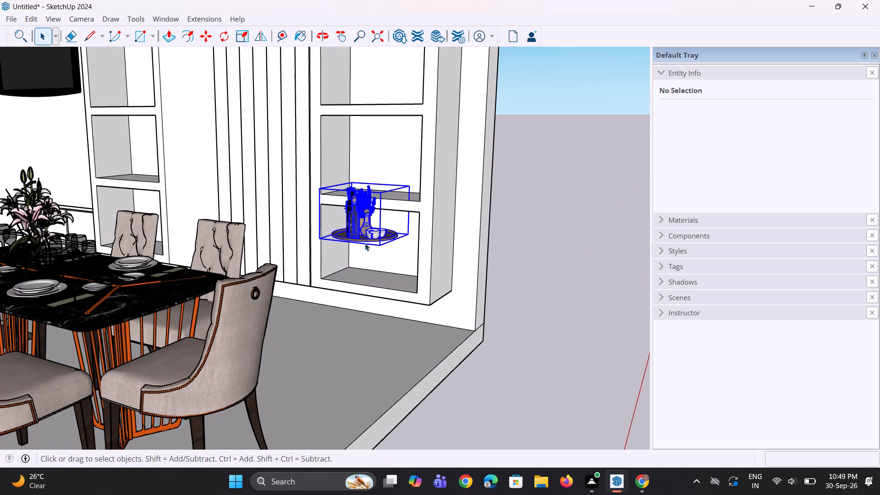
scroll(365, 243, up, 2)
key(m)
click(388, 247)
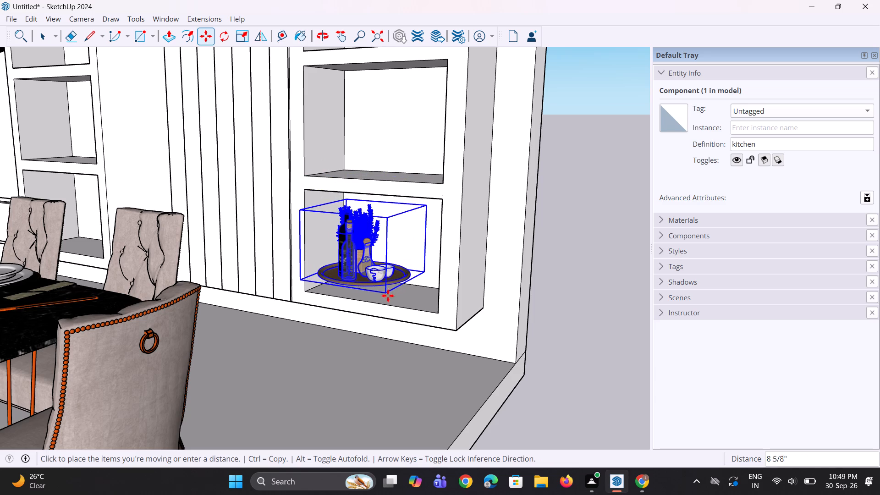
click(386, 302)
scroll(383, 308, down, 4)
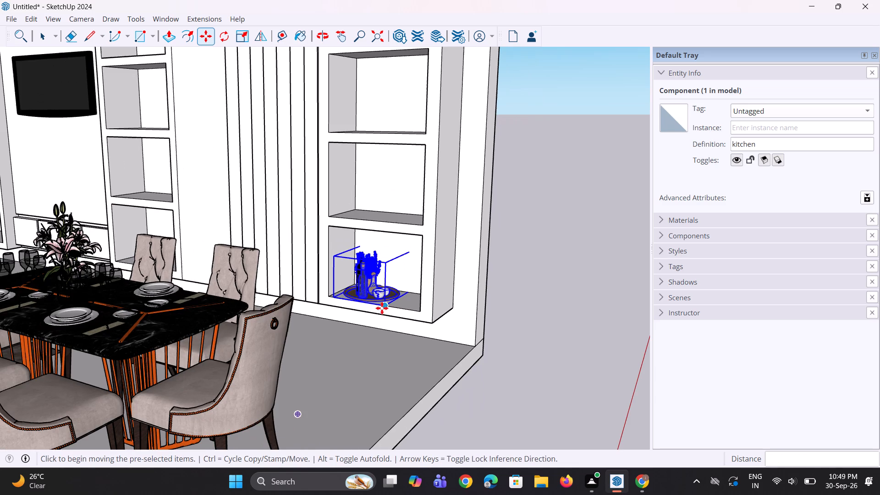
key(space)
key(space)
click(503, 290)
Explode the kitchen tray decor and its nested Kitchen Tray component into separate pieces.
middle_drag(397, 269, 392, 332)
scroll(368, 311, up, 3)
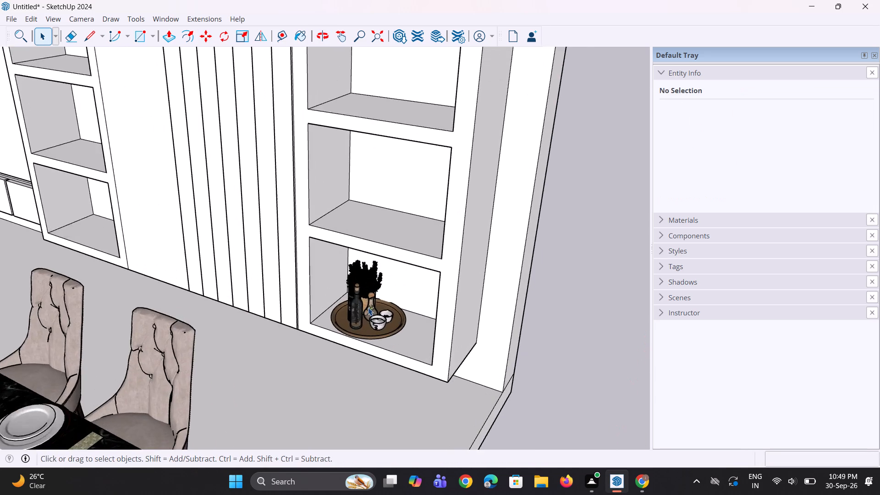
scroll(368, 308, up, 3)
click(369, 278)
scroll(365, 291, up, 3)
right_click(363, 287)
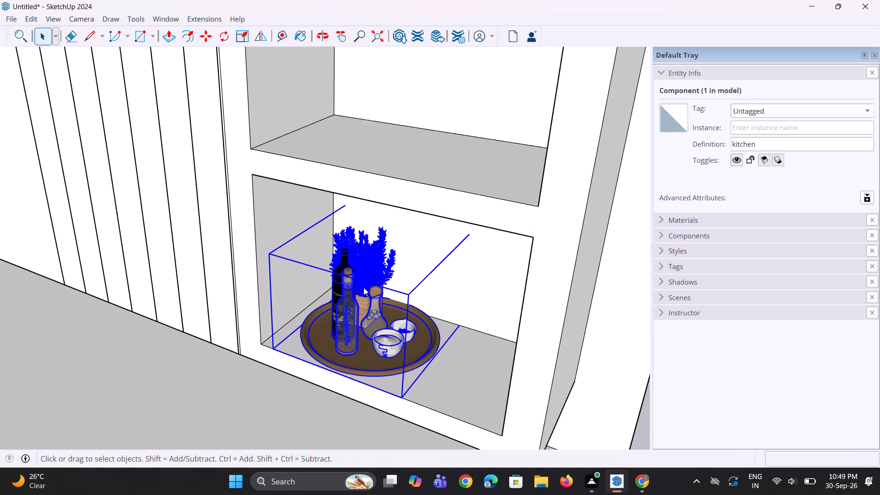
click(398, 102)
scroll(346, 277, up, 3)
click(211, 393)
click(372, 261)
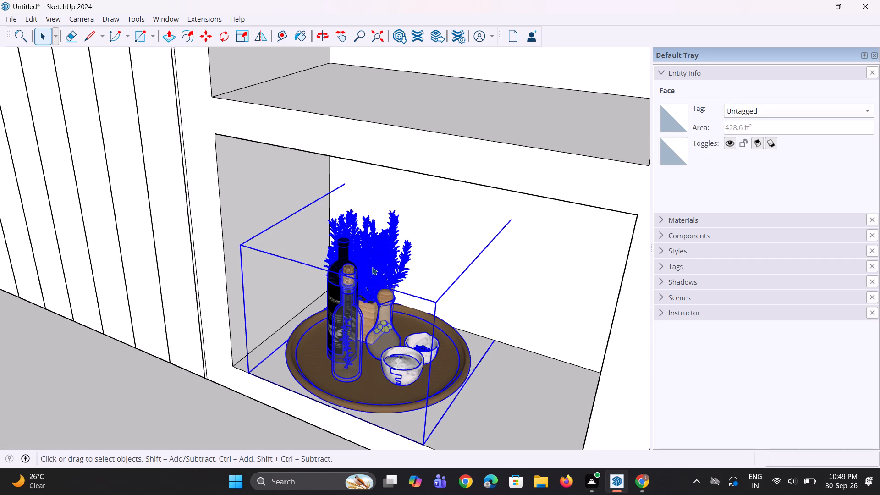
right_click(365, 274)
click(407, 99)
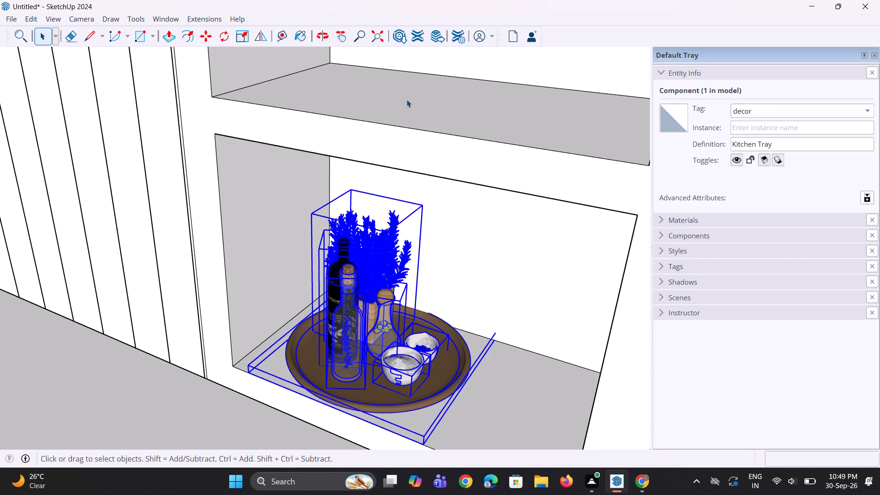
scroll(379, 263, up, 2)
click(125, 455)
click(132, 436)
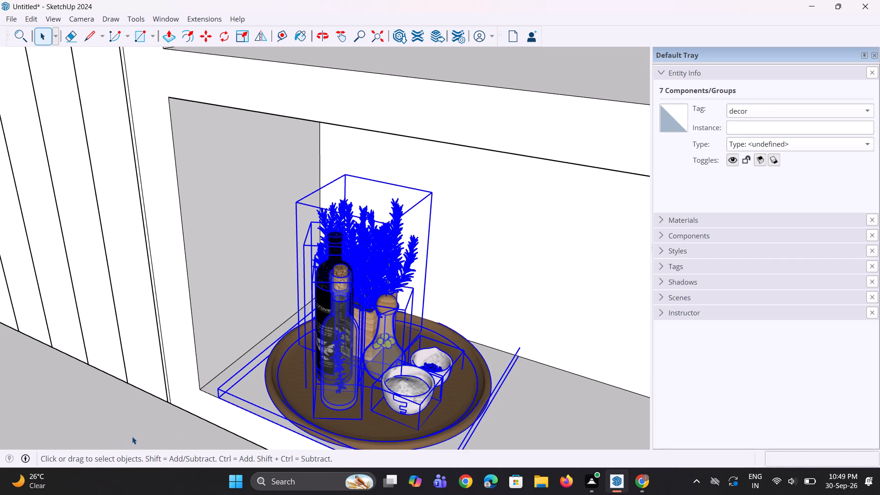
Copy the potted rosemary from the tray up to the niche above and multiply the copy by 3 to reach the top niche.
click(372, 275)
scroll(372, 275, up, 2)
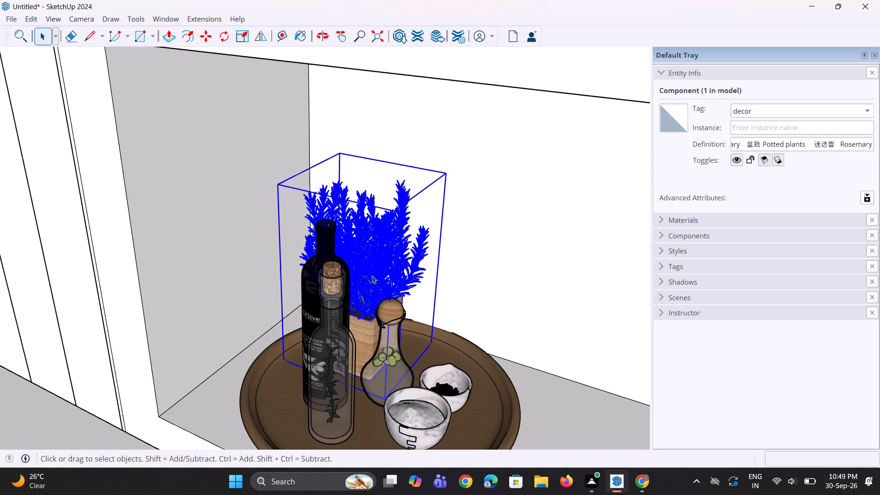
key(m)
click(429, 340)
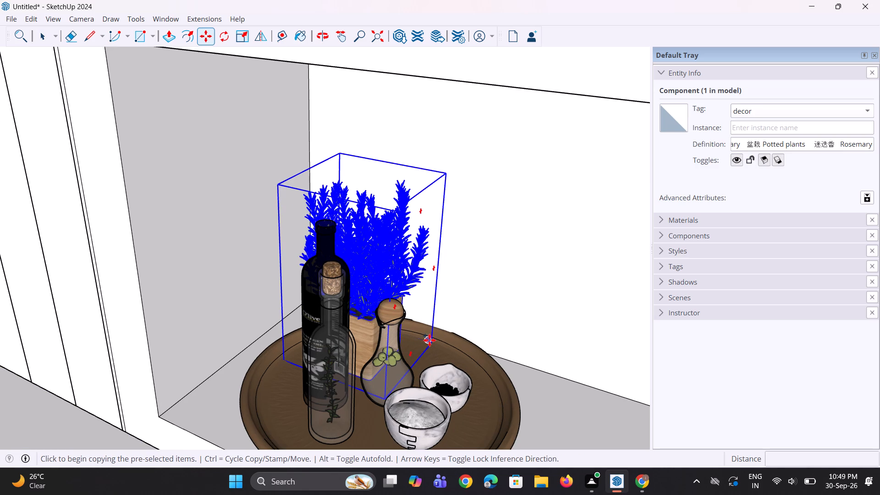
scroll(409, 347, down, 7)
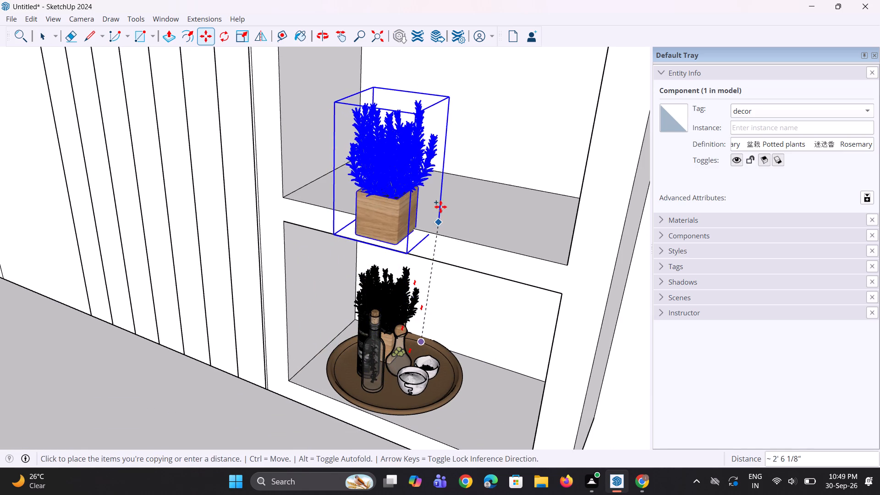
click(442, 191)
scroll(434, 231, down, 6)
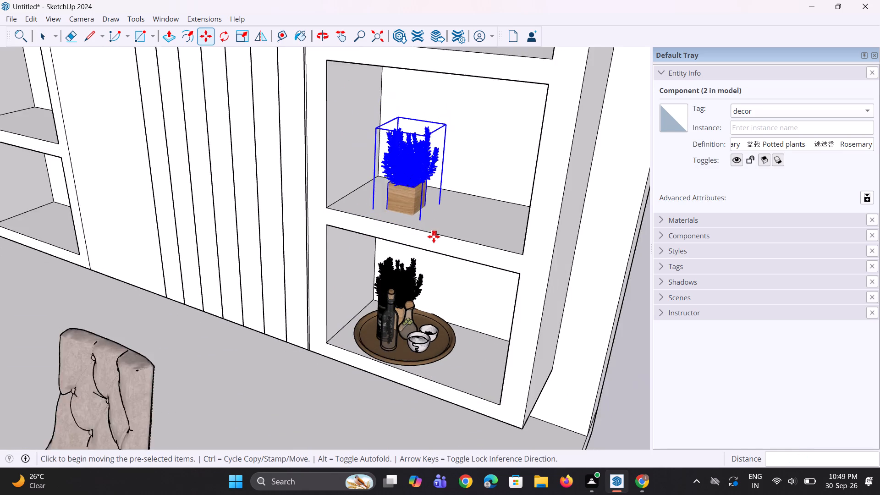
scroll(434, 236, down, 4)
key(asterisk)
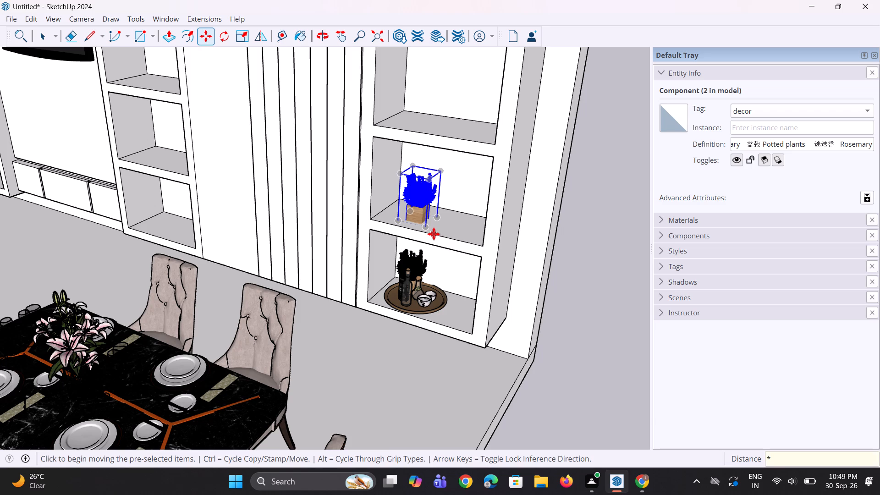
key(3)
key(Return)
Move the rosemary plant in the top niche inward and set it down on the shelf.
scroll(431, 247, down, 8)
middle_drag(430, 235, 430, 221)
scroll(442, 123, up, 5)
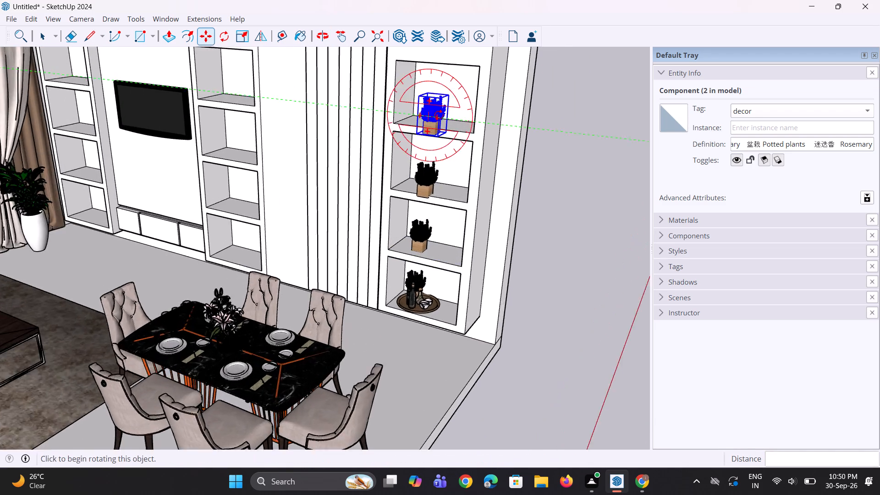
scroll(439, 115, up, 9)
key(space)
key(space)
click(425, 140)
middle_drag(441, 126, 441, 126)
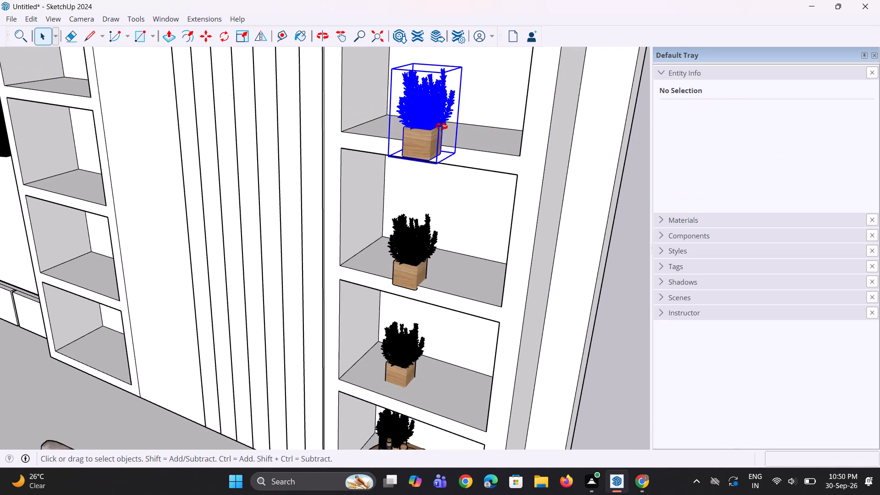
middle_drag(441, 126, 405, 161)
scroll(414, 161, up, 3)
key(m)
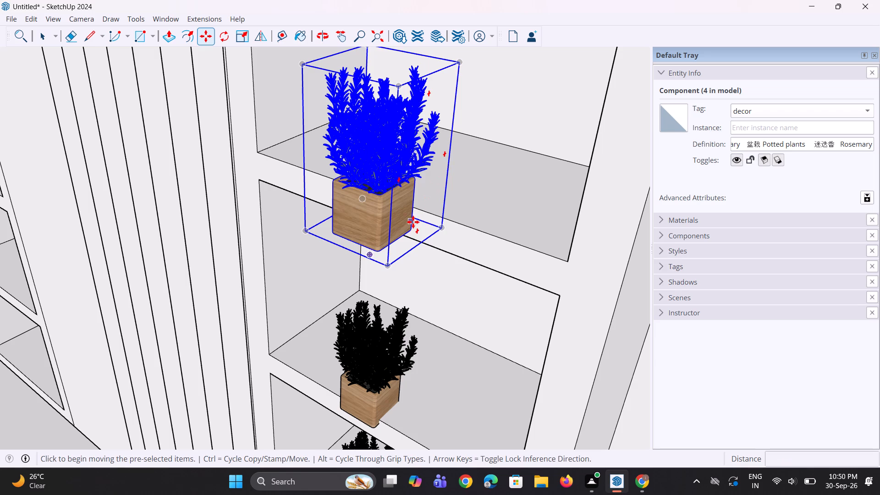
click(413, 222)
click(451, 148)
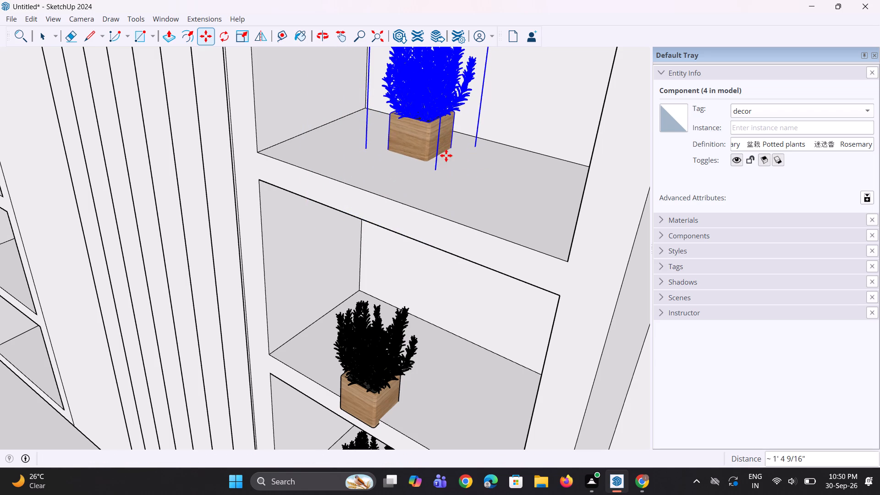
click(437, 164)
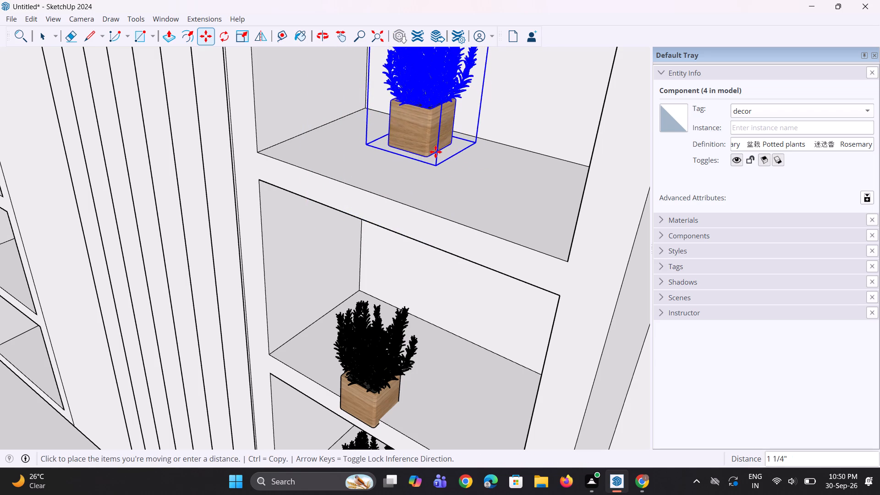
click(435, 153)
Copy the top niche's rosemary plant sideways to form a pair on the same shelf.
middle_drag(419, 178, 502, 174)
key(m)
click(451, 152)
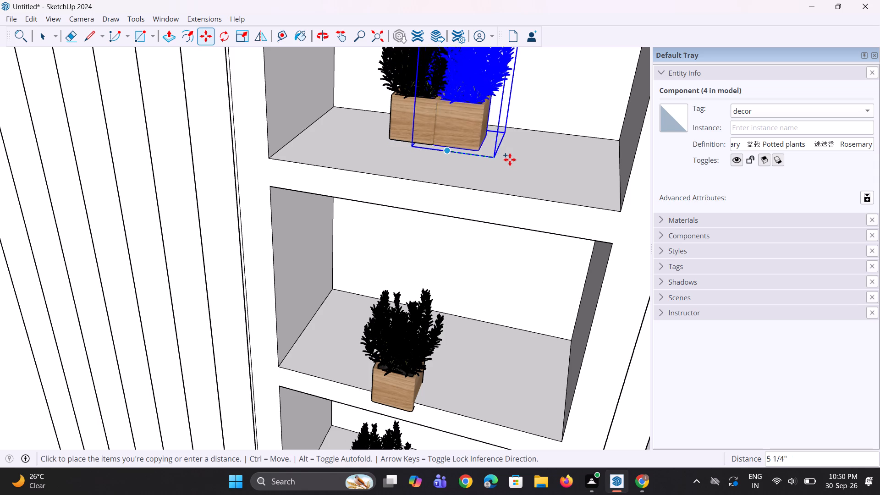
click(524, 167)
middle_drag(425, 191, 462, 140)
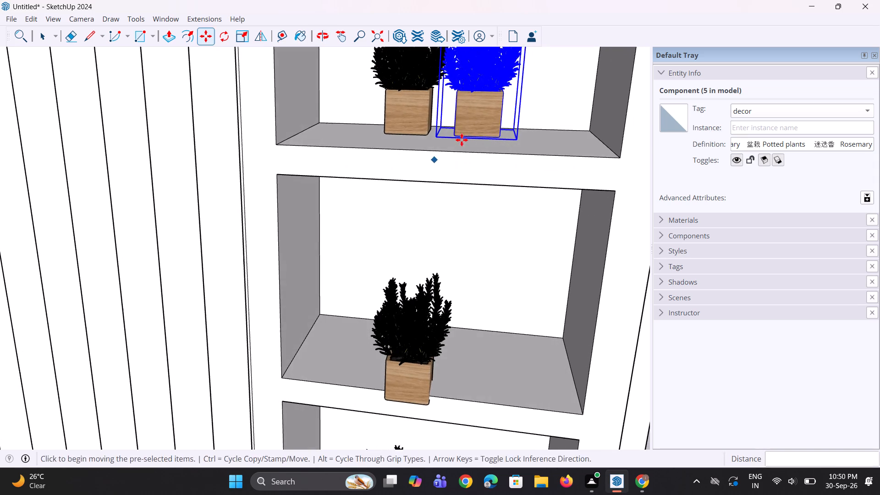
Move the rosemary plant in the second niche from the top away from the front edge and fully onto its shelf.
key(space)
key(space)
middle_drag(385, 350, 322, 337)
click(393, 384)
middle_drag(444, 361, 405, 325)
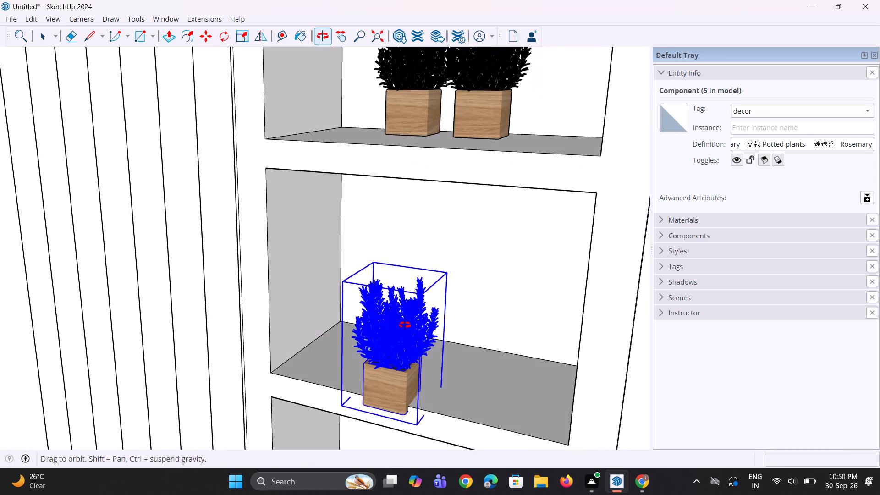
middle_drag(405, 325, 404, 324)
key(m)
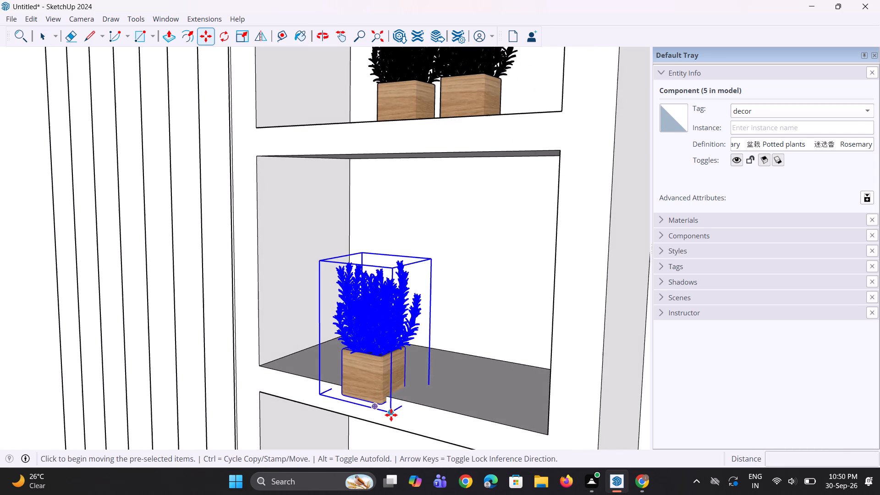
click(391, 415)
click(390, 396)
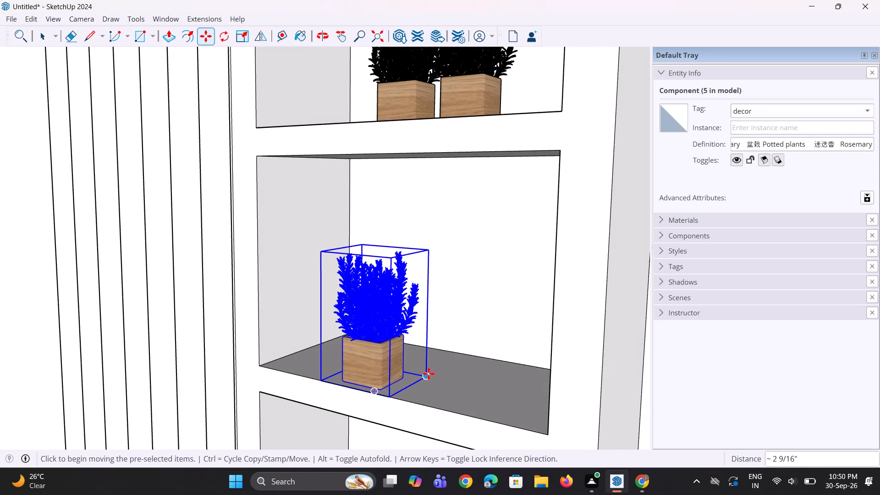
click(429, 374)
click(442, 361)
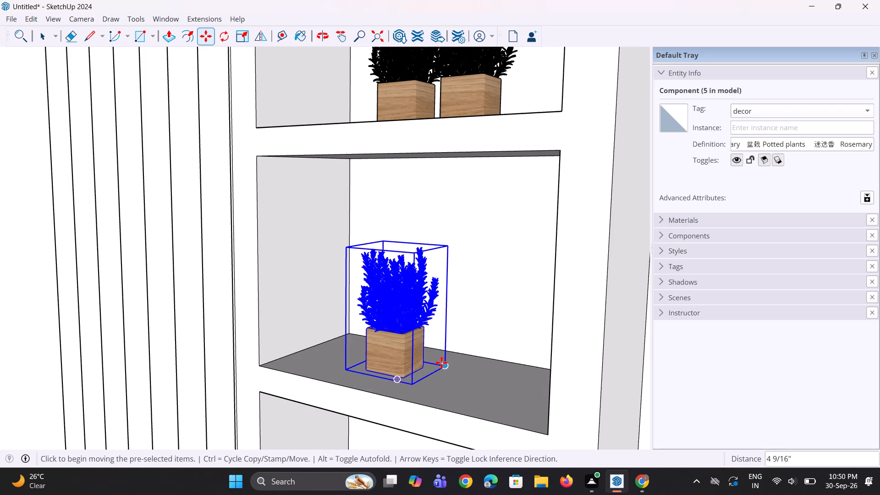
Copy the rosemary plant about 7 1/2 inches sideways along the second niche from the top.
key(m)
click(414, 386)
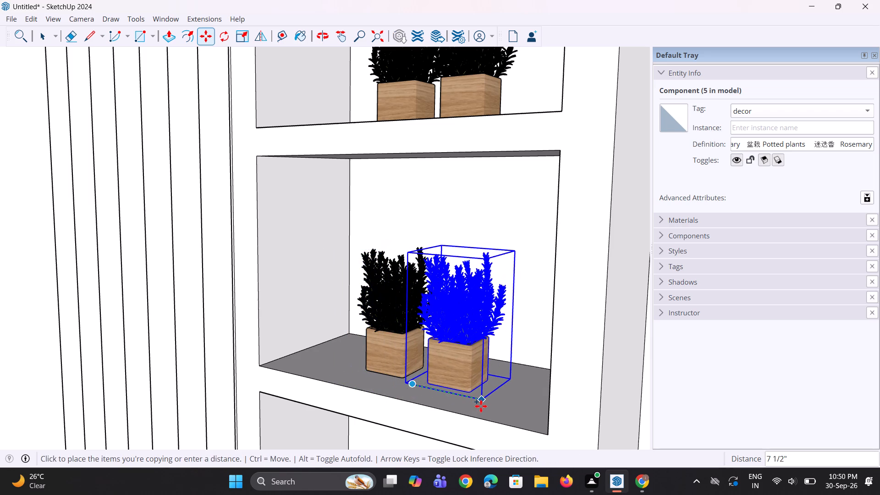
click(481, 406)
key(space)
key(space)
scroll(417, 379, down, 7)
Move the rosemary plant in the niche directly above the tray about 3 inches so it sits on its shelf.
middle_drag(378, 300, 469, 266)
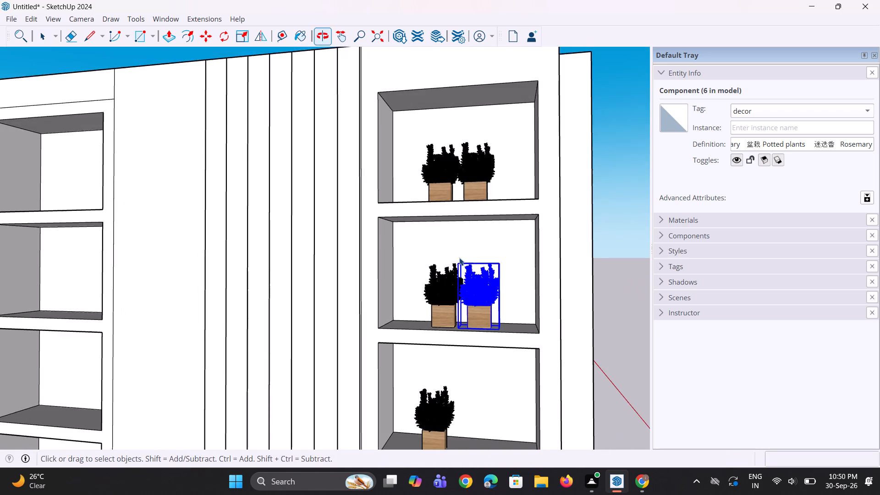
scroll(441, 243, down, 7)
click(381, 41)
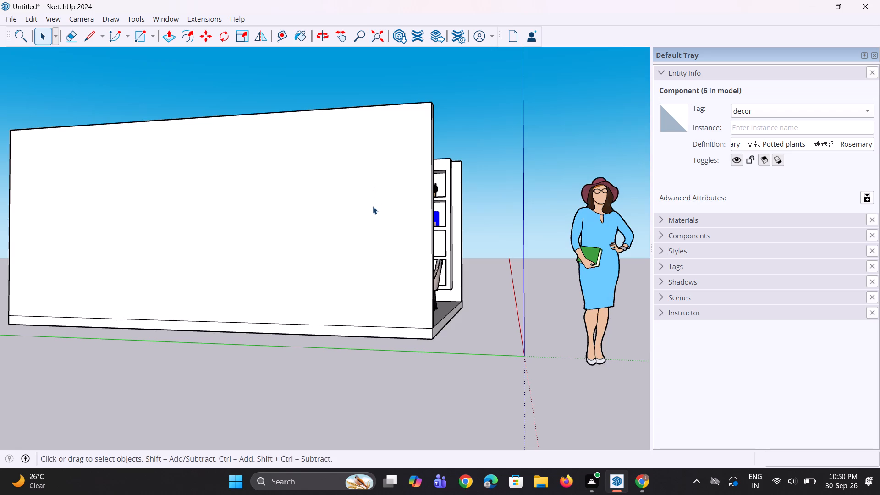
middle_drag(359, 215, 330, 378)
middle_drag(367, 300, 367, 310)
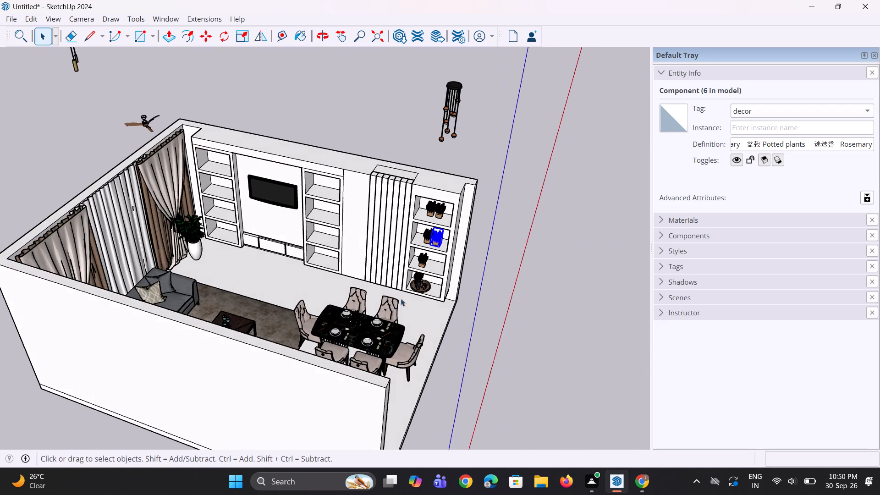
scroll(427, 281, up, 10)
click(403, 253)
middle_drag(412, 245, 413, 242)
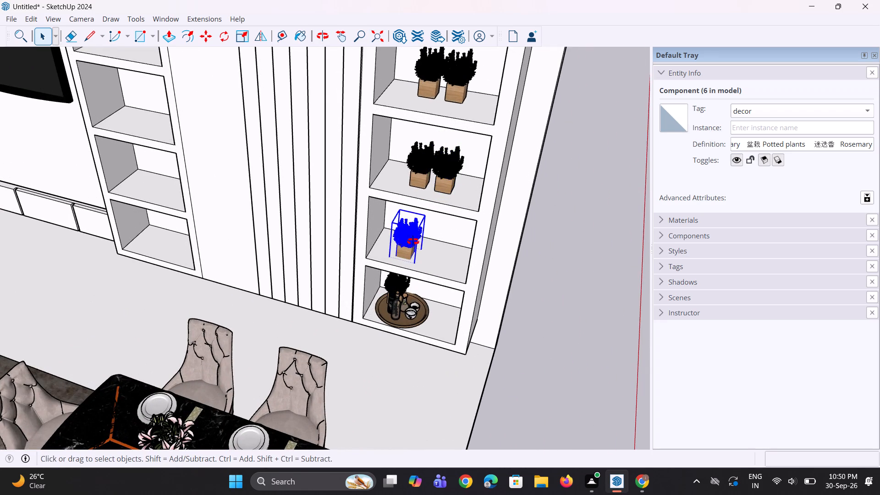
middle_drag(413, 242, 401, 184)
scroll(424, 275, up, 2)
key(m)
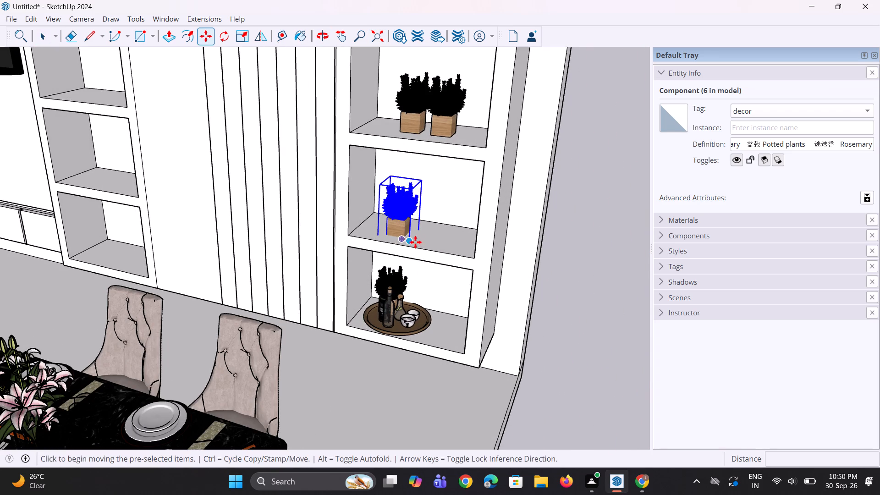
click(409, 238)
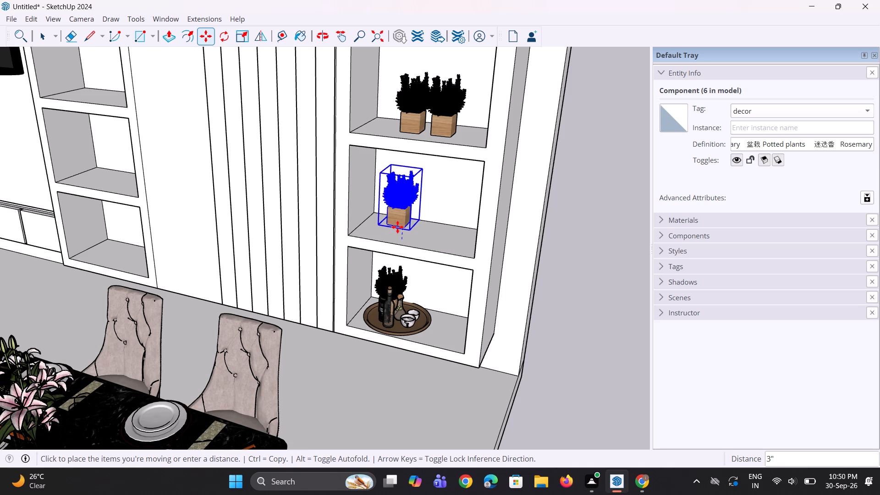
click(398, 231)
Copy the rosemary plant sideways to form a pair in the niche directly above the tray.
key(m)
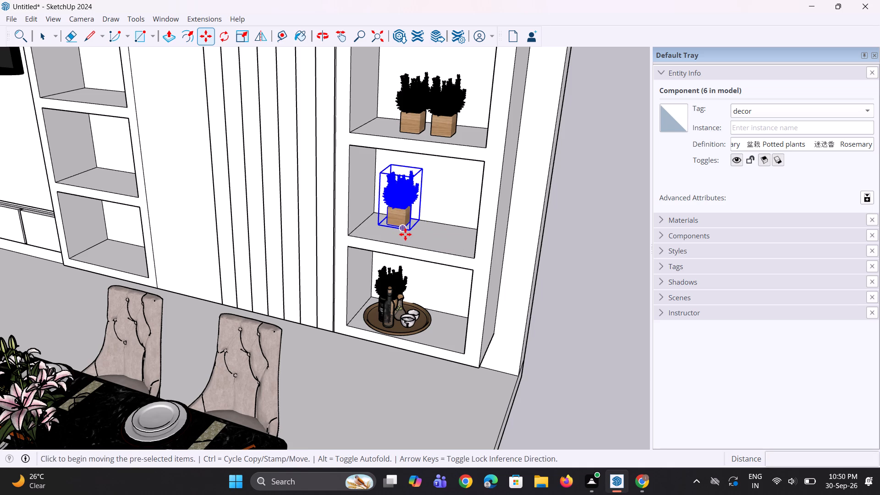
click(410, 231)
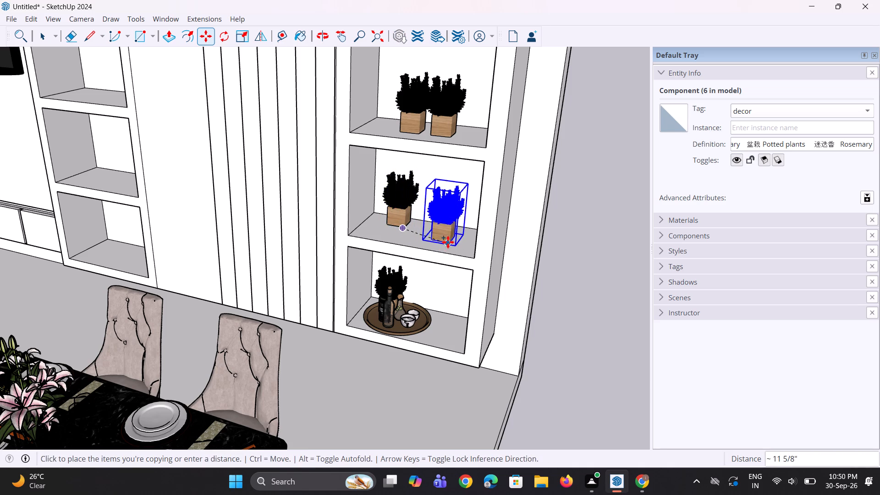
click(438, 239)
key(space)
key(space)
scroll(399, 274, down, 3)
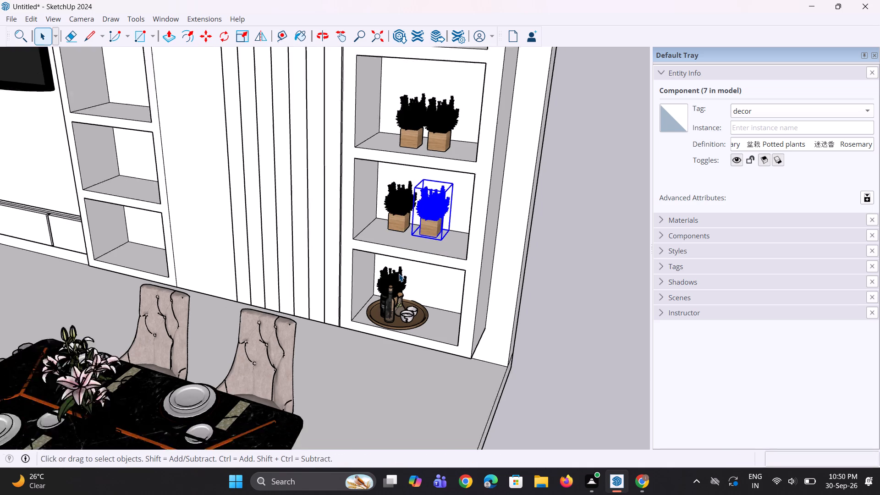
Copy the six rosemary plants and the tray from the dining-side niches about 8' 3" along the green axis into the nearer TV-side niches.
click(528, 251)
scroll(482, 278, down, 4)
middle_drag(427, 278, 484, 231)
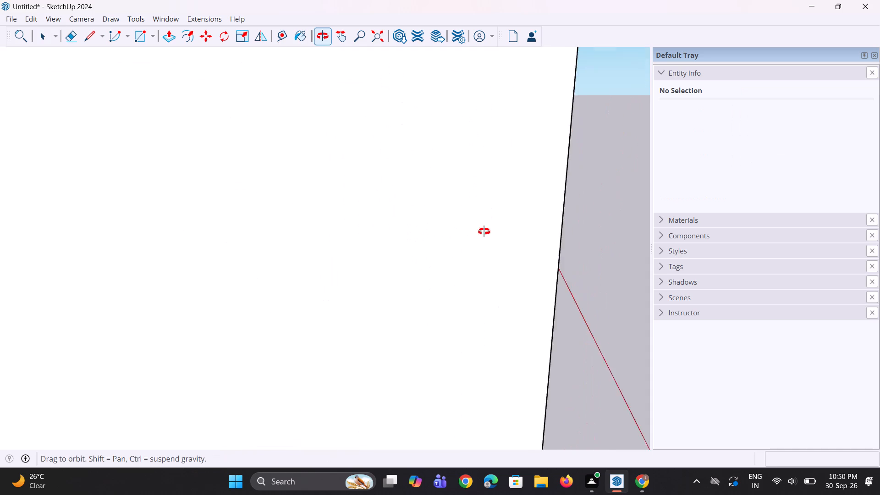
middle_drag(484, 231, 400, 310)
scroll(433, 251, down, 3)
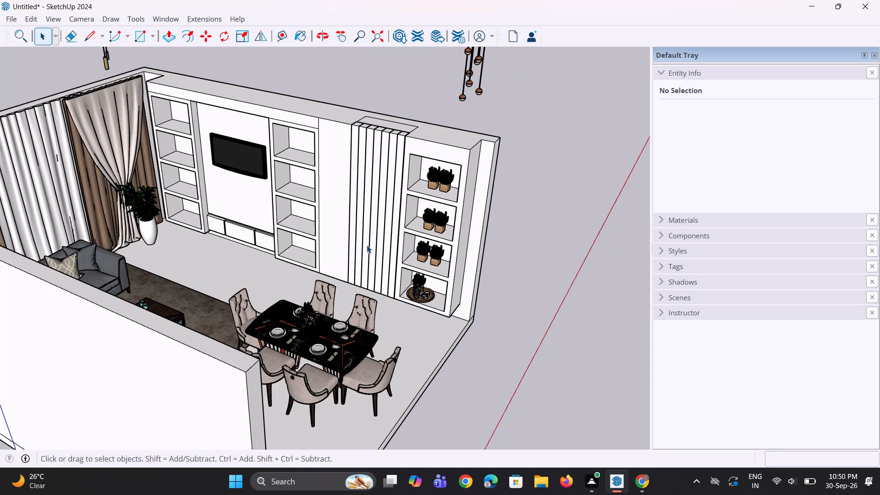
middle_drag(367, 245, 339, 224)
scroll(405, 188, up, 5)
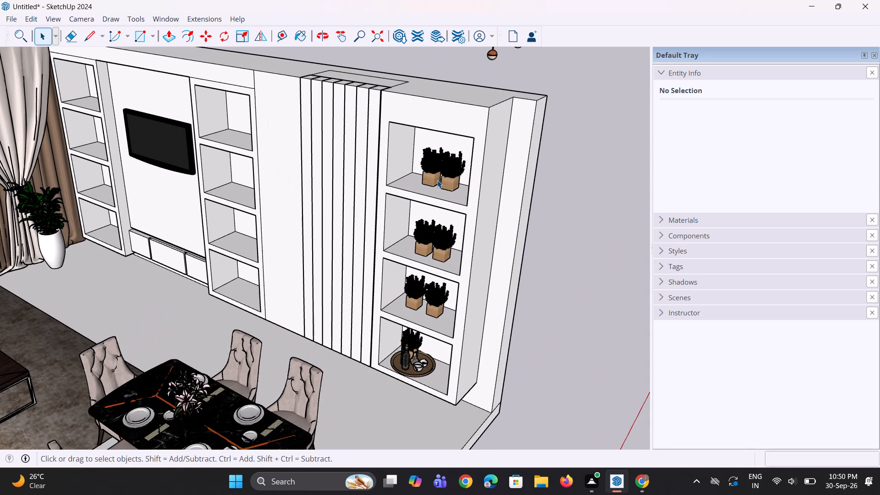
ctrl+click(436, 178)
ctrl+click(451, 180)
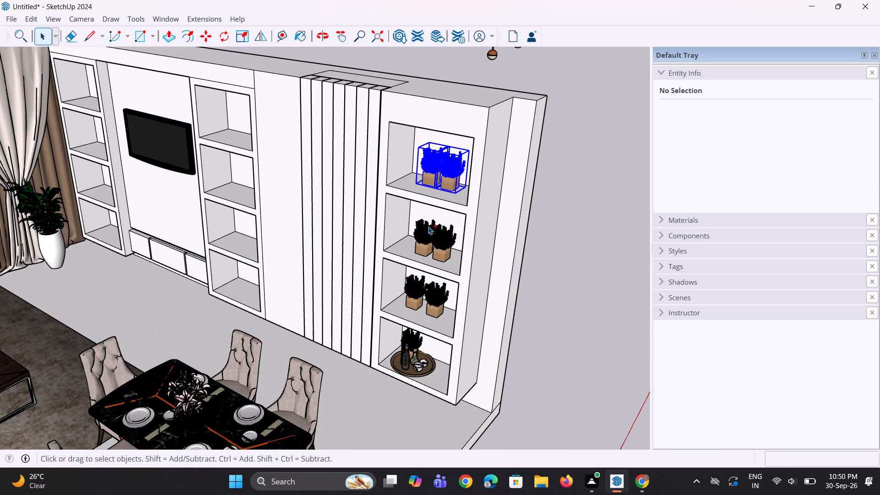
ctrl+click(423, 231)
ctrl+click(439, 243)
ctrl+click(417, 289)
ctrl+click(432, 296)
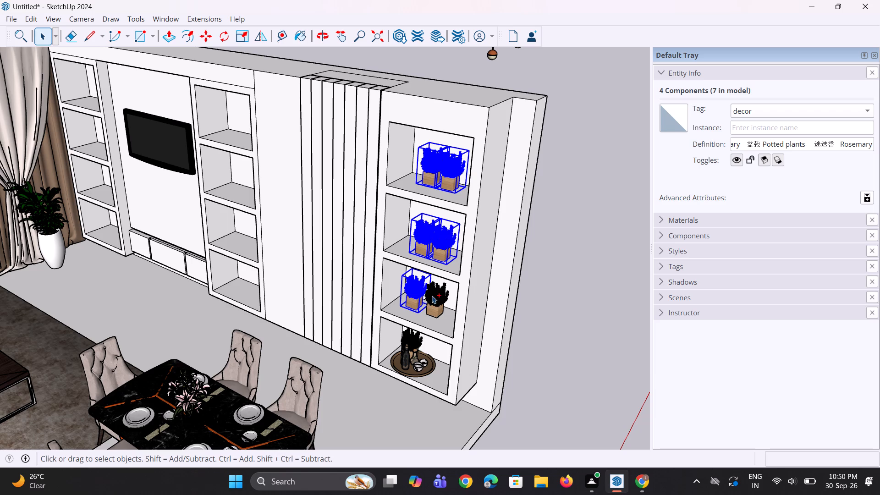
key(m)
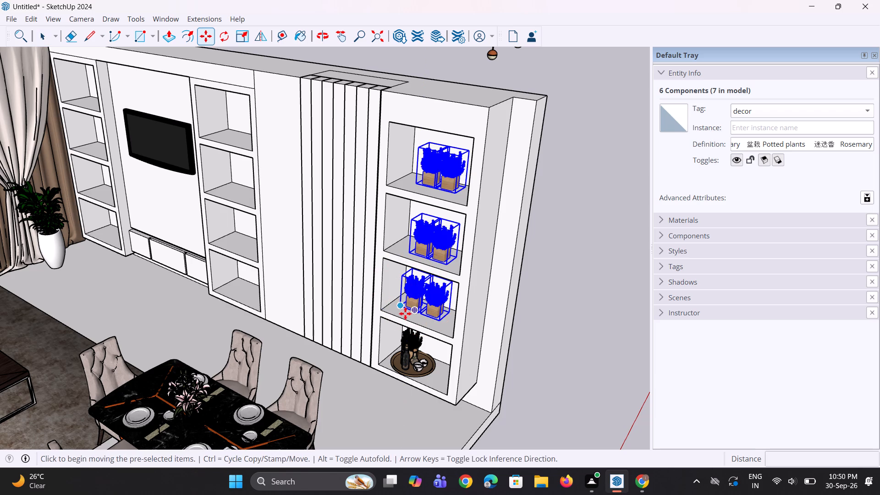
key(space)
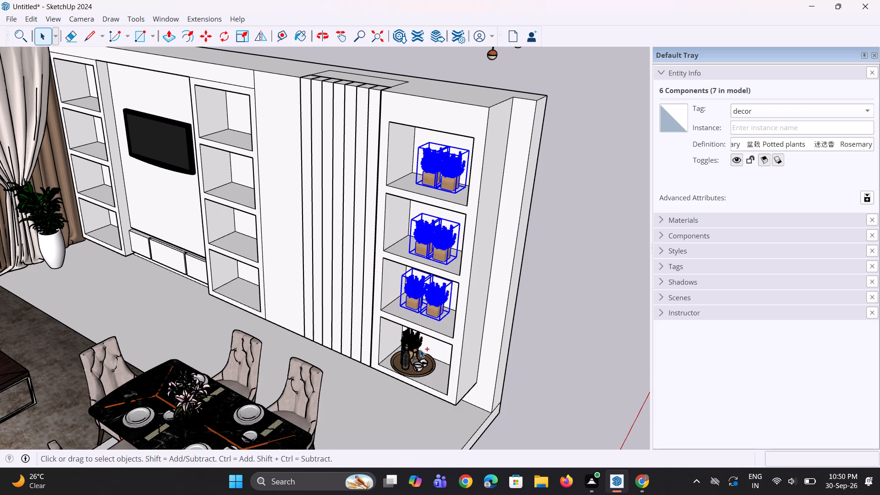
ctrl+click(420, 349)
key(m)
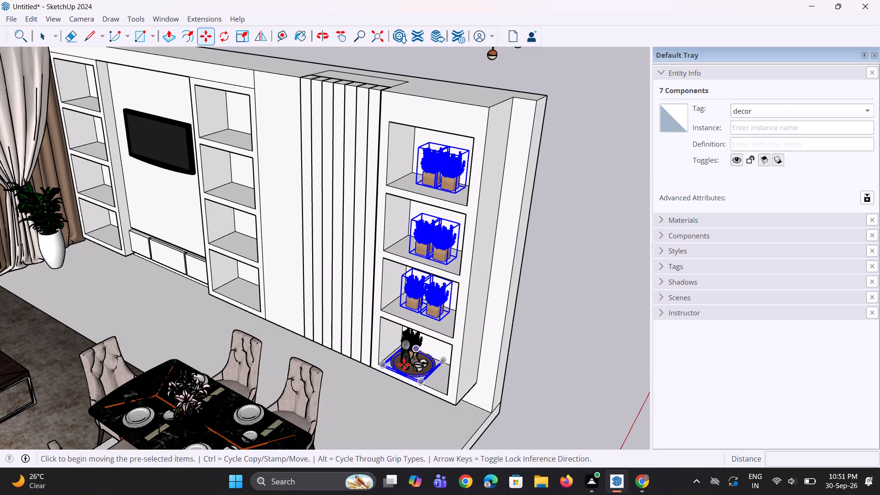
click(404, 364)
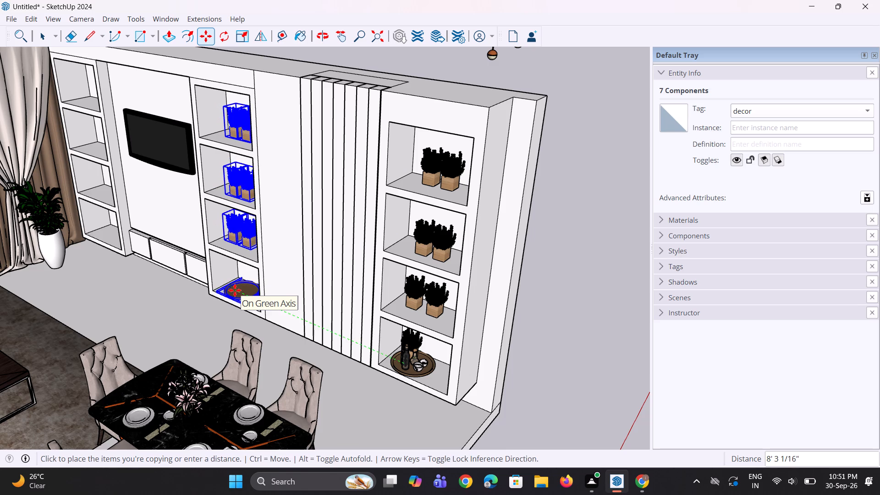
click(235, 290)
Copy the six rosemary plants and the tray about 8' 10 5/8" into the niches on the far side of the TV, beside the curtains.
middle_drag(125, 236, 266, 236)
scroll(177, 236, down, 1)
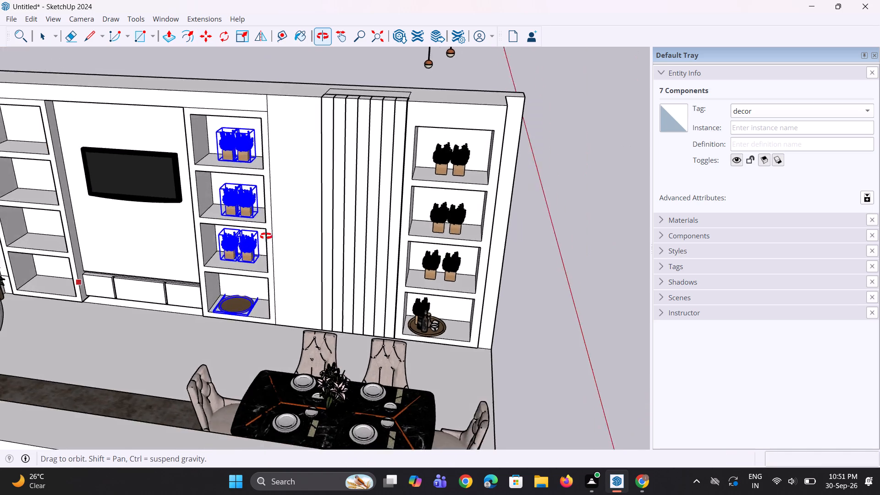
middle_drag(266, 236, 269, 236)
scroll(264, 270, up, 1)
key(m)
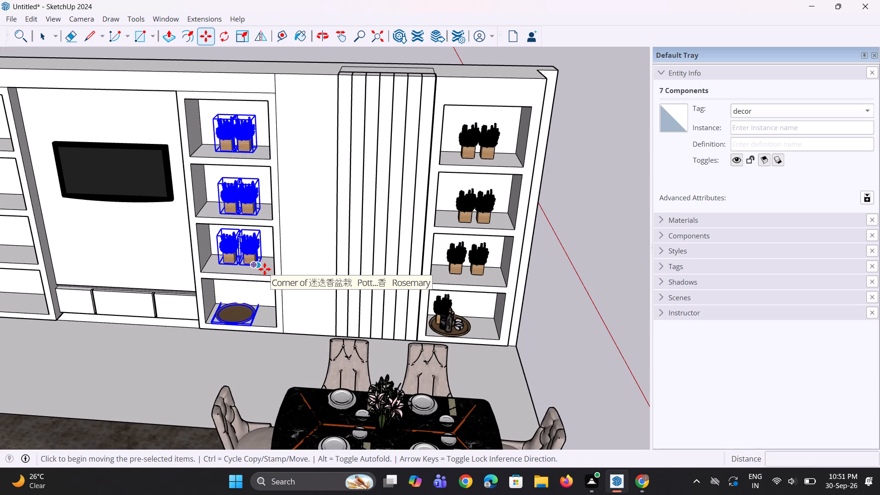
scroll(289, 276, down, 5)
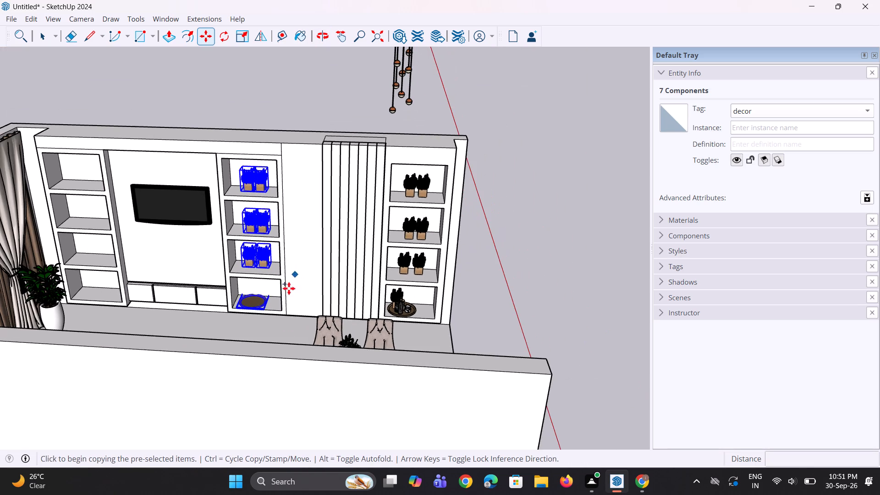
scroll(243, 292, up, 6)
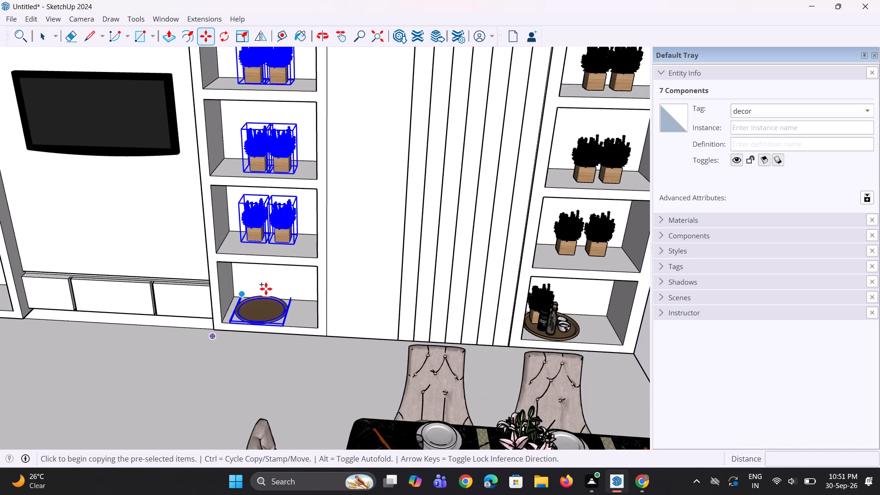
click(236, 320)
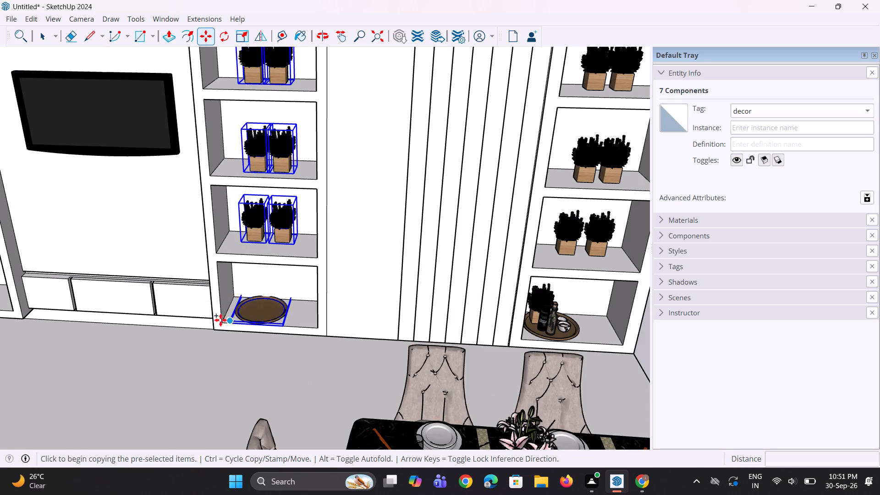
scroll(247, 311, down, 7)
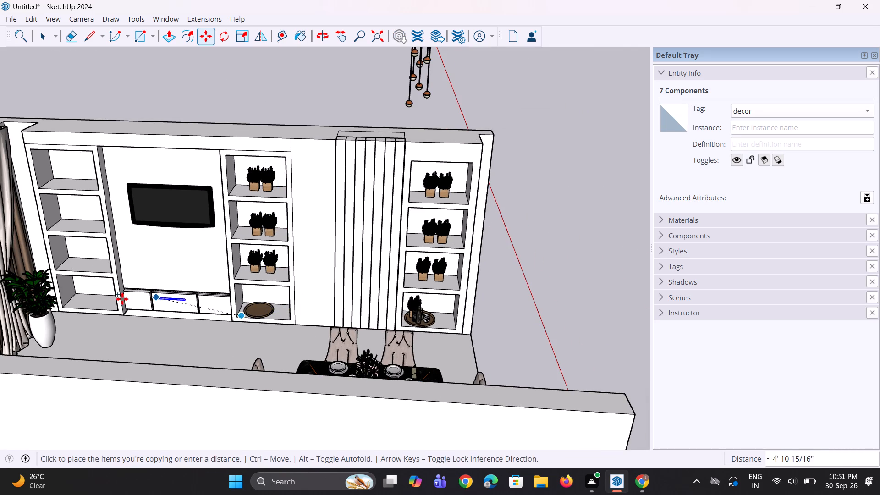
click(74, 304)
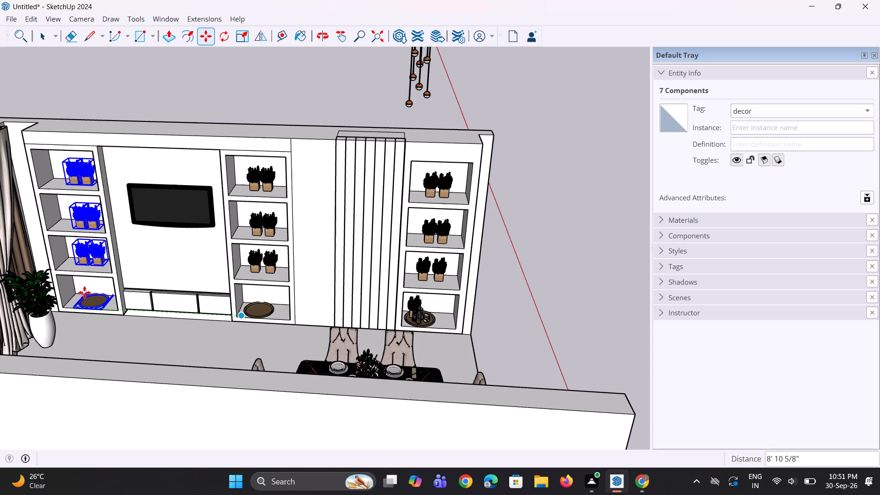
Copy the bottles, cups and rosemary plant from the dining-side tray onto the empty tray in the nearer TV-side bottom niche.
middle_drag(85, 292, 131, 262)
scroll(284, 203, up, 2)
middle_drag(284, 214, 285, 242)
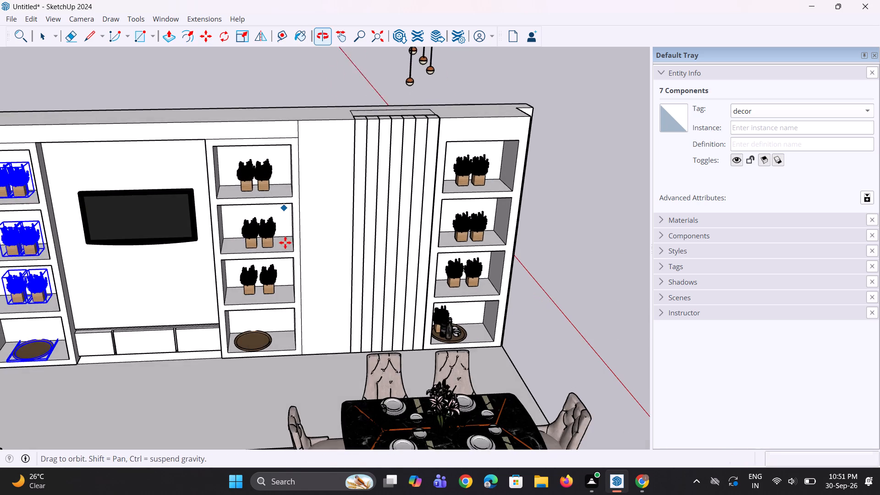
key(space)
key(space)
click(449, 323)
scroll(444, 318, up, 3)
ctrl+click(440, 324)
ctrl+scroll(439, 318, up, 2)
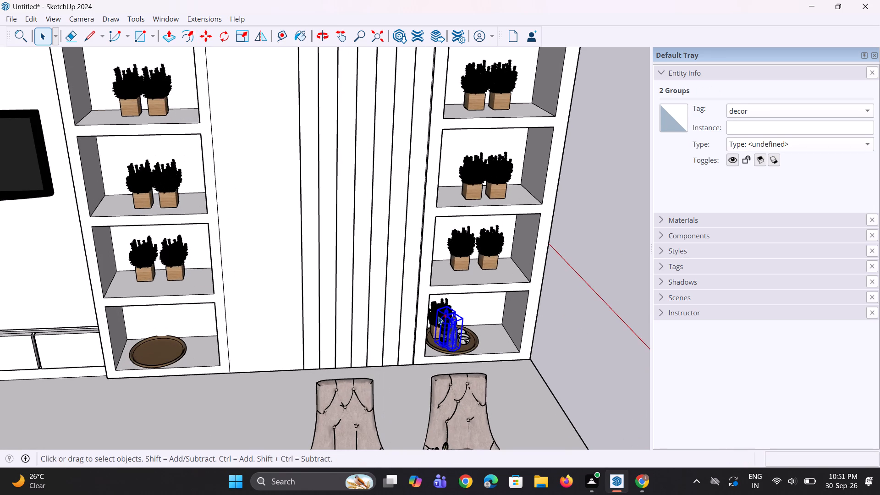
ctrl+click(438, 315)
ctrl+click(464, 336)
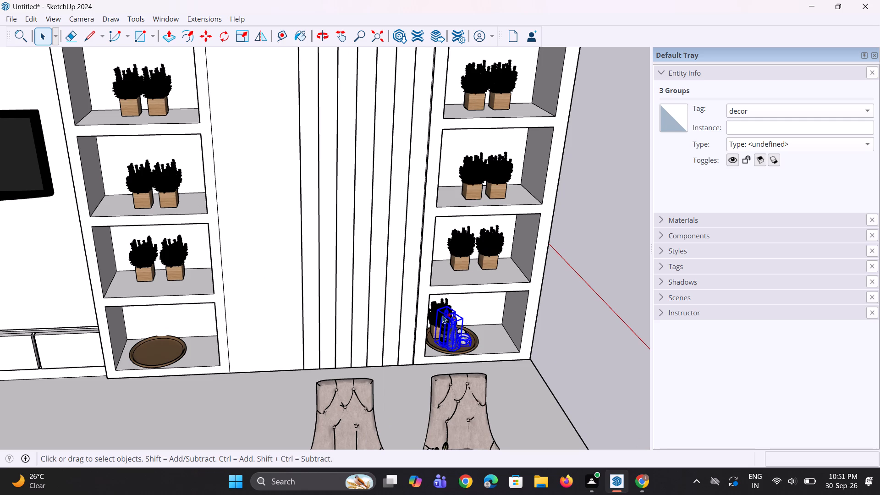
ctrl+click(439, 304)
key(m)
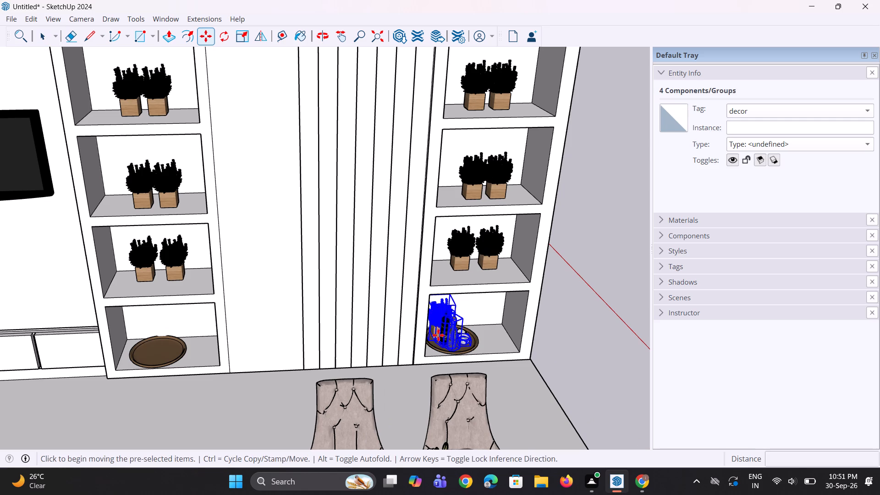
click(450, 347)
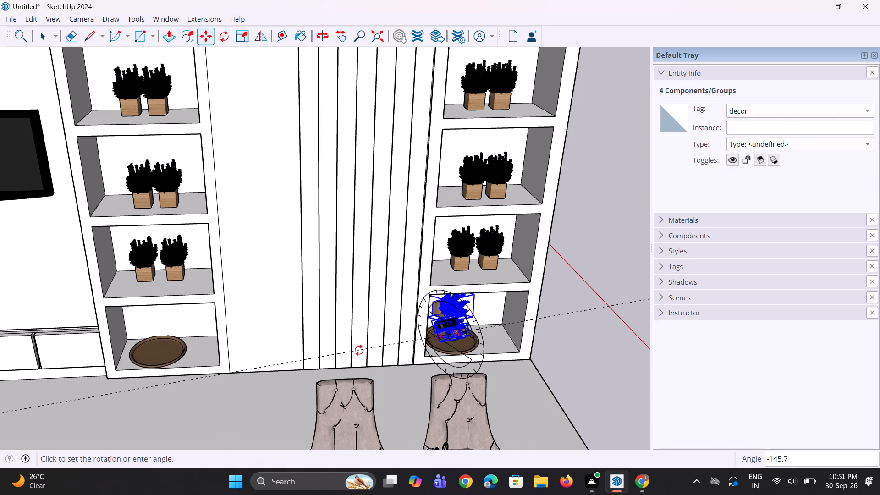
key(Escape)
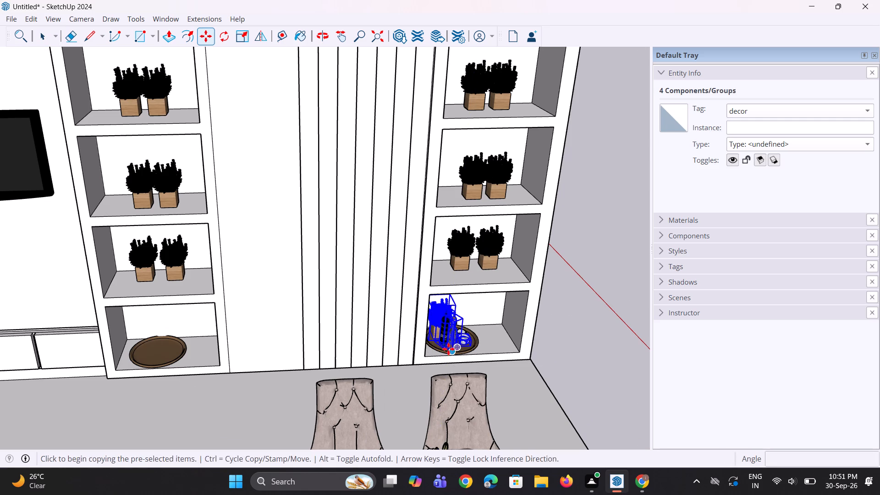
click(442, 349)
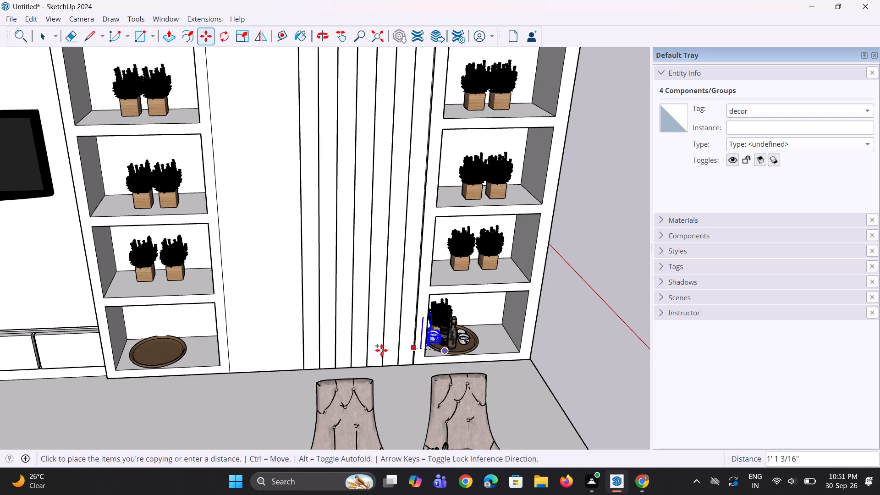
click(145, 359)
Copy the bottles, cups and rosemary plant about 8' 7" onto the empty tray in the bottom niche on the far side of the TV.
key(m)
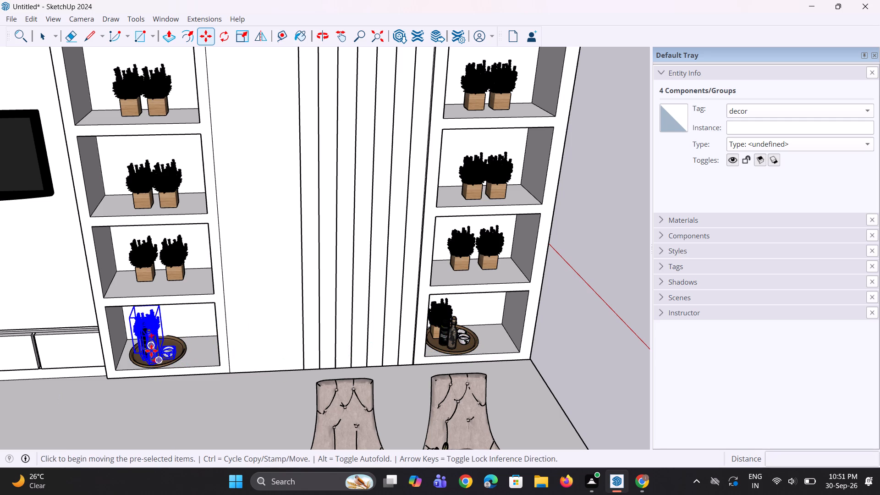
scroll(210, 318, down, 4)
scroll(270, 280, down, 7)
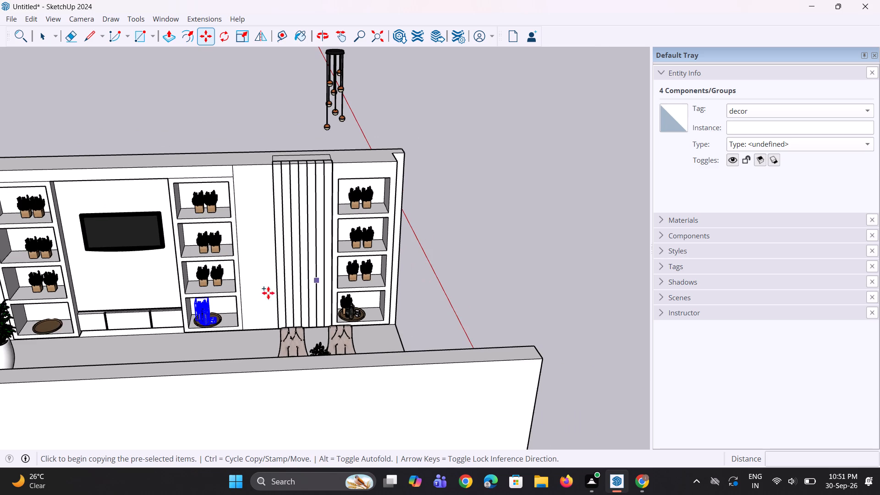
click(205, 323)
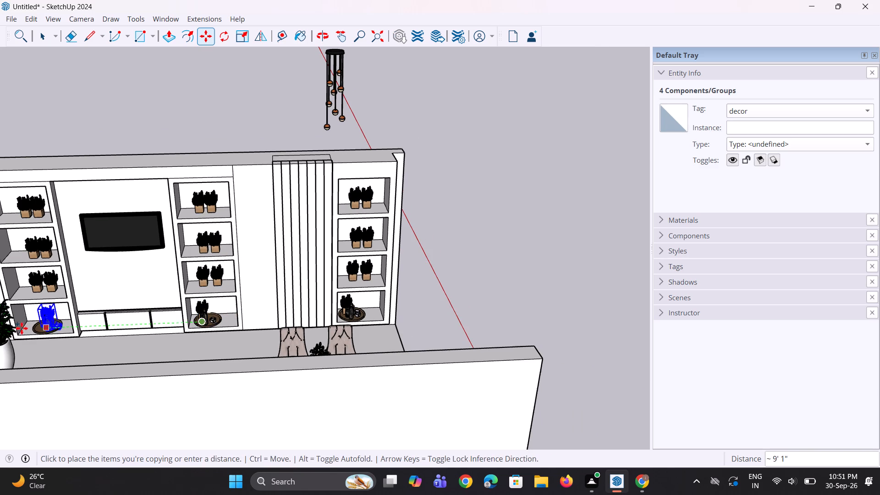
scroll(12, 329, up, 7)
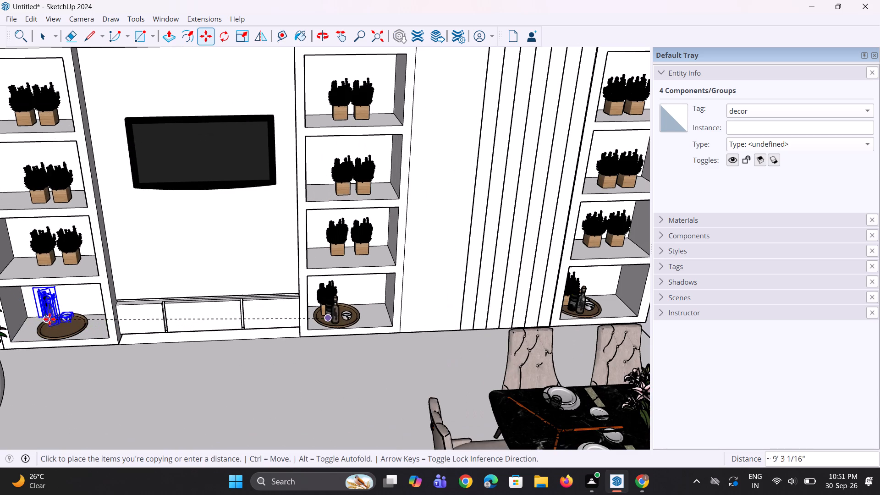
click(55, 335)
key(space)
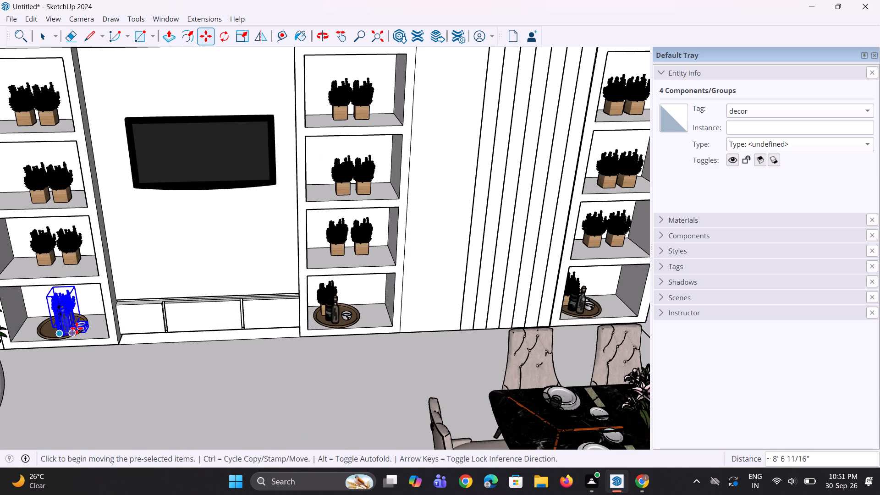
key(space)
scroll(151, 330, down, 12)
click(265, 143)
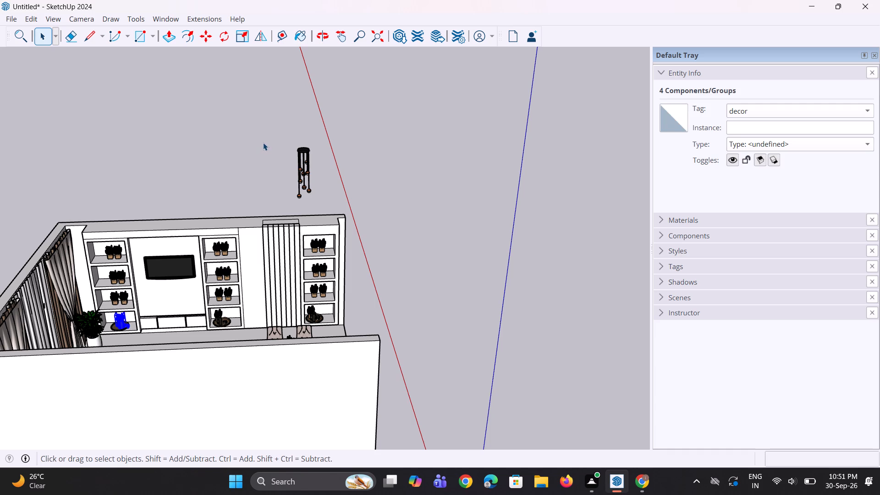
Paint the wall strip between the nearer TV-side niches and the fluted panel with Color D02 from the Colors collection.
middle_drag(287, 204, 193, 191)
scroll(193, 191, down, 4)
middle_drag(214, 252, 214, 252)
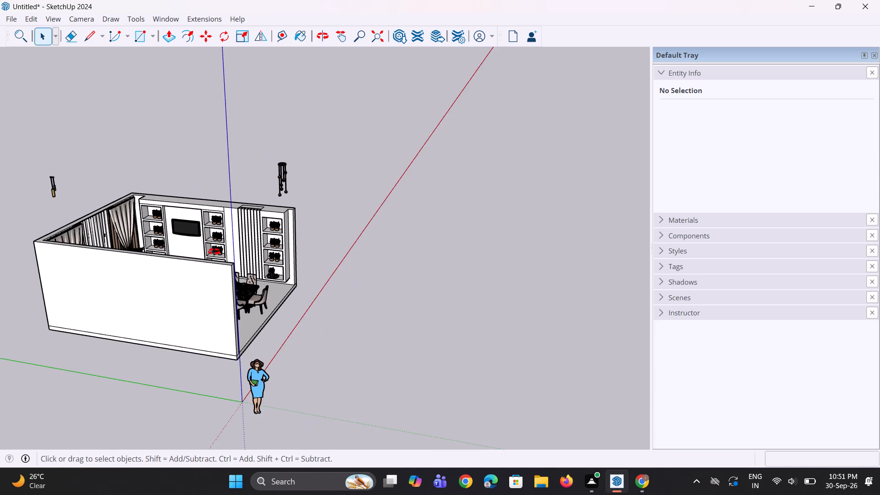
middle_drag(214, 252, 91, 286)
scroll(234, 185, up, 4)
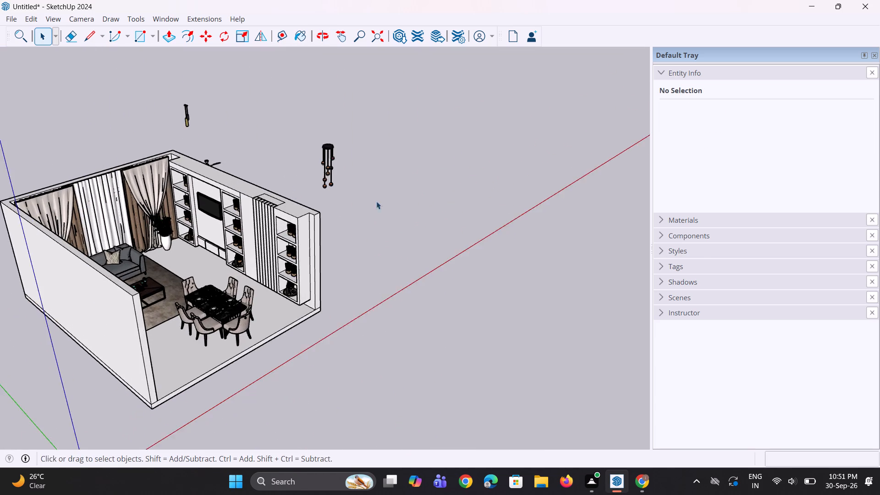
click(665, 219)
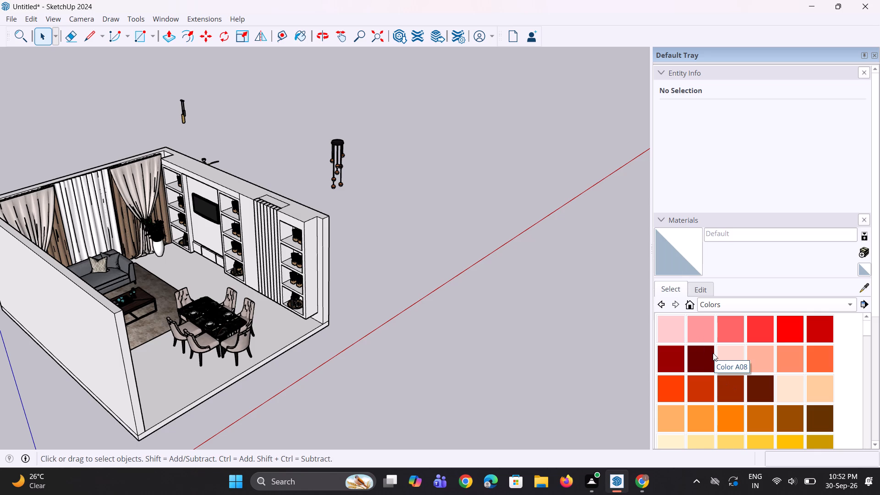
scroll(684, 389, down, 2)
click(702, 418)
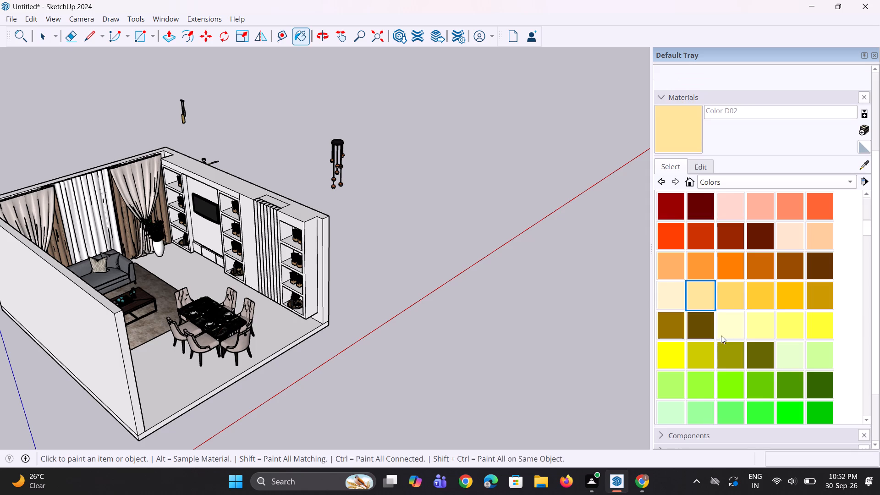
click(704, 171)
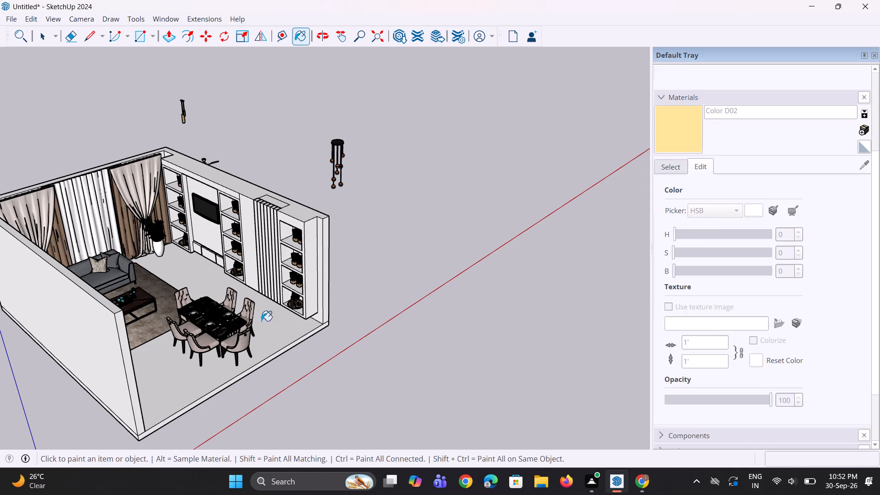
middle_drag(333, 289, 217, 293)
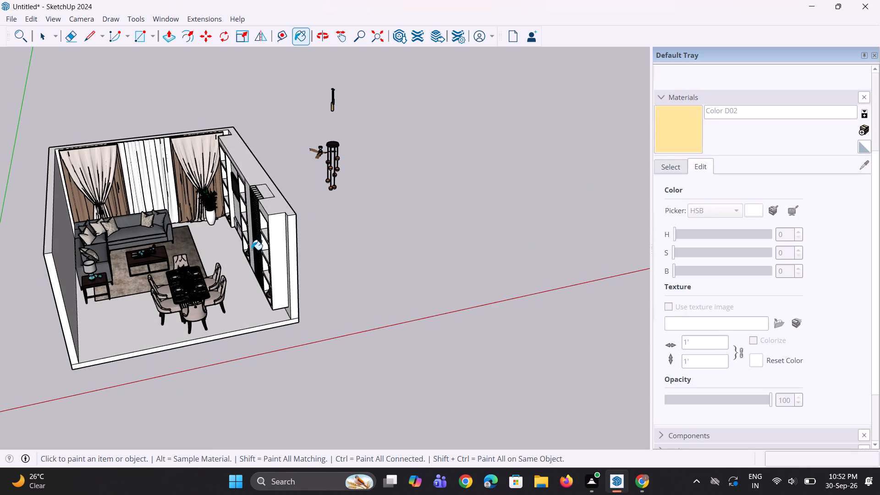
scroll(254, 248, down, 2)
scroll(258, 244, up, 2)
middle_drag(254, 231, 398, 198)
scroll(298, 184, up, 2)
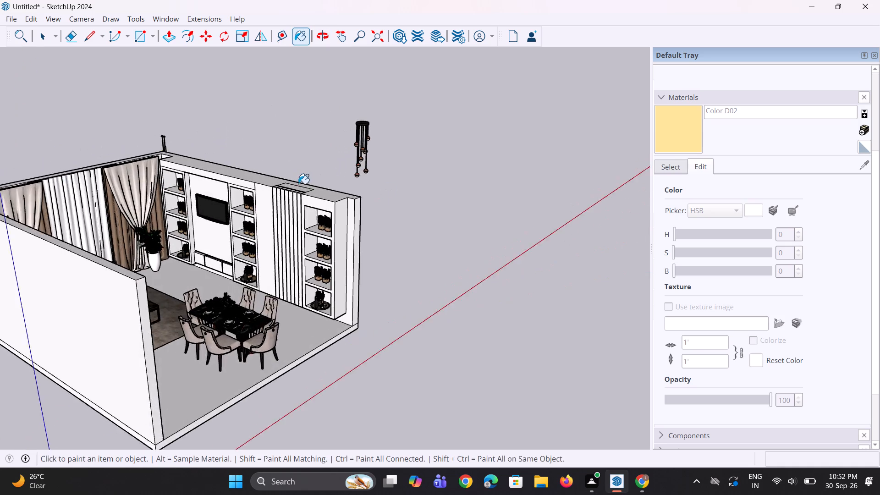
scroll(298, 184, up, 3)
click(253, 207)
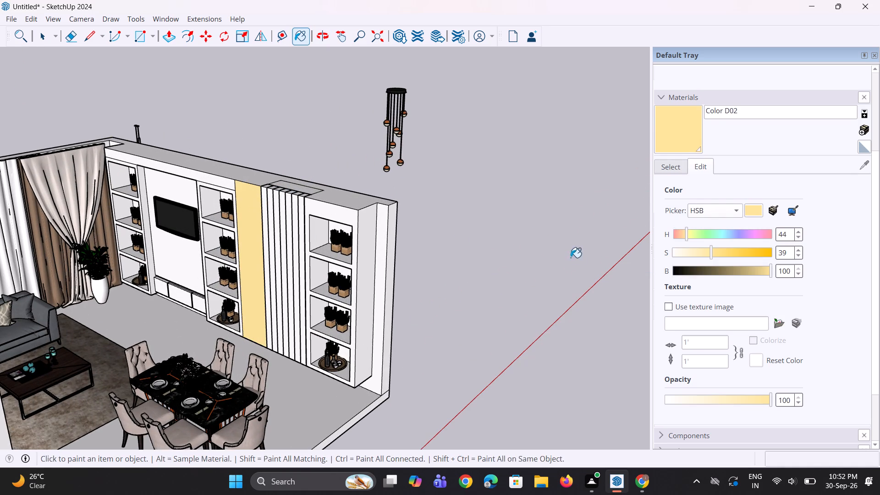
Lighten the Color D02 material by setting its HSB saturation to 21.
drag(713, 256, 708, 254)
drag(708, 254, 701, 254)
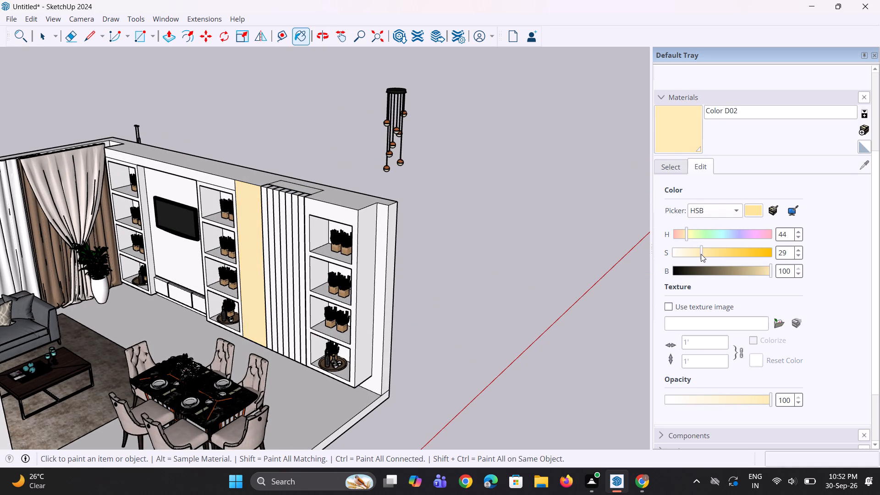
drag(701, 254, 698, 254)
drag(698, 254, 693, 255)
drag(693, 255, 691, 255)
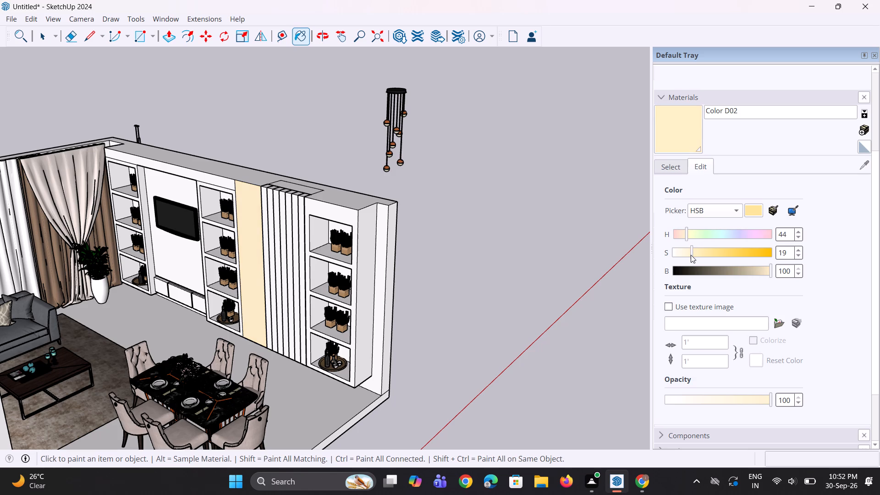
drag(691, 255, 693, 258)
Paint the inner face of the long wall behind the sofa with Color D02.
scroll(359, 246, up, 2)
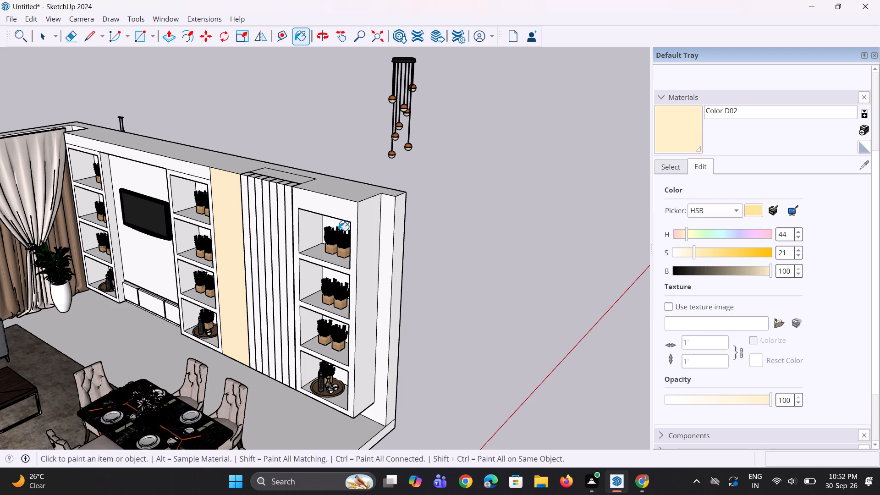
scroll(343, 225, down, 2)
scroll(229, 211, down, 1)
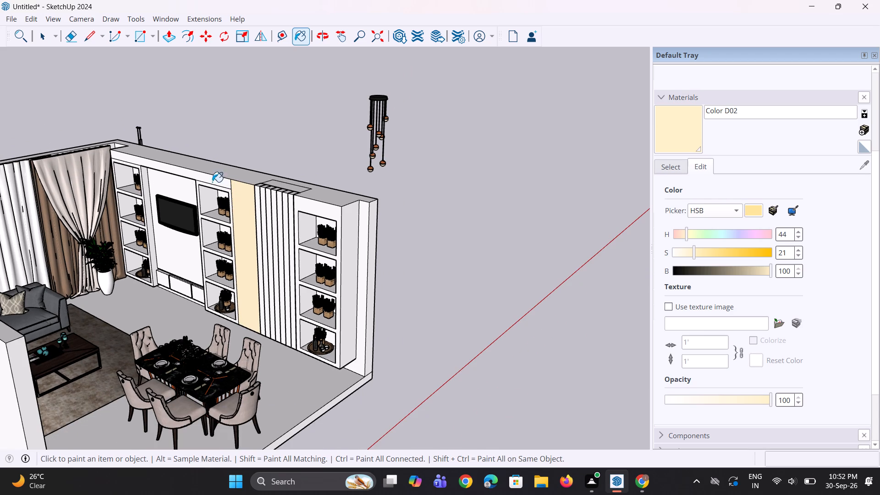
scroll(254, 172, down, 4)
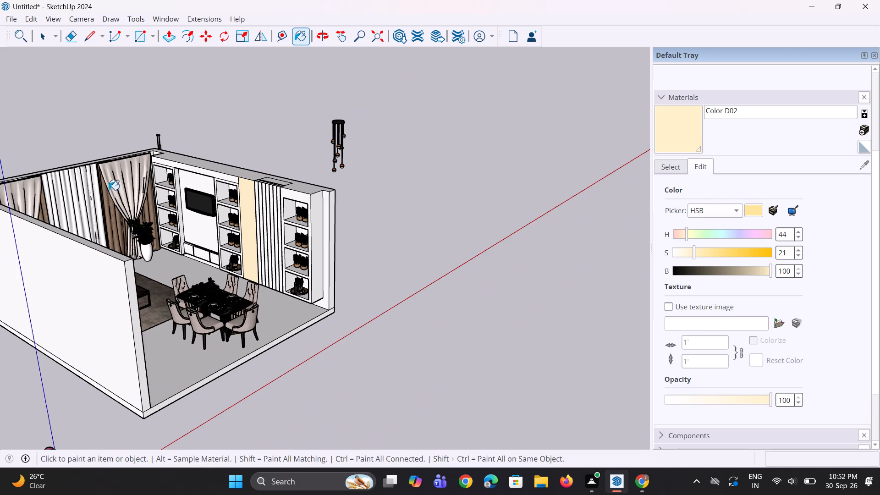
scroll(101, 188, up, 2)
scroll(199, 211, down, 2)
middle_drag(201, 209, 62, 229)
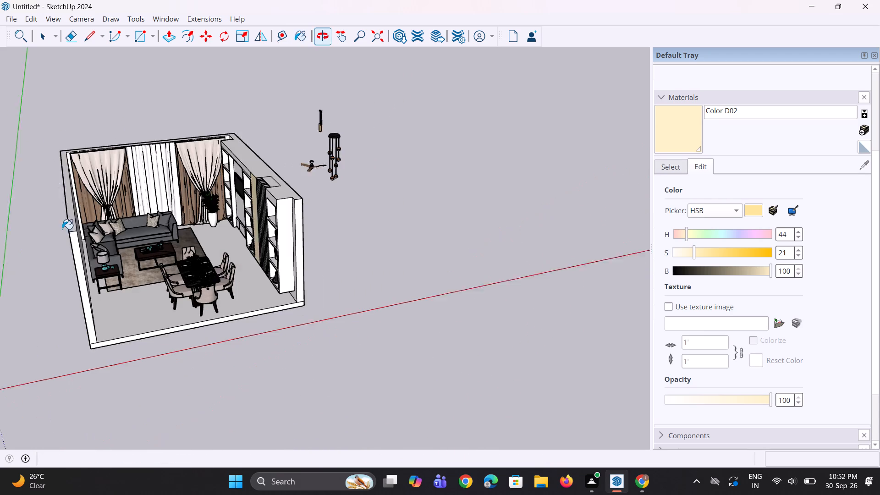
middle_drag(171, 208, 86, 219)
click(86, 213)
middle_drag(97, 214, 116, 208)
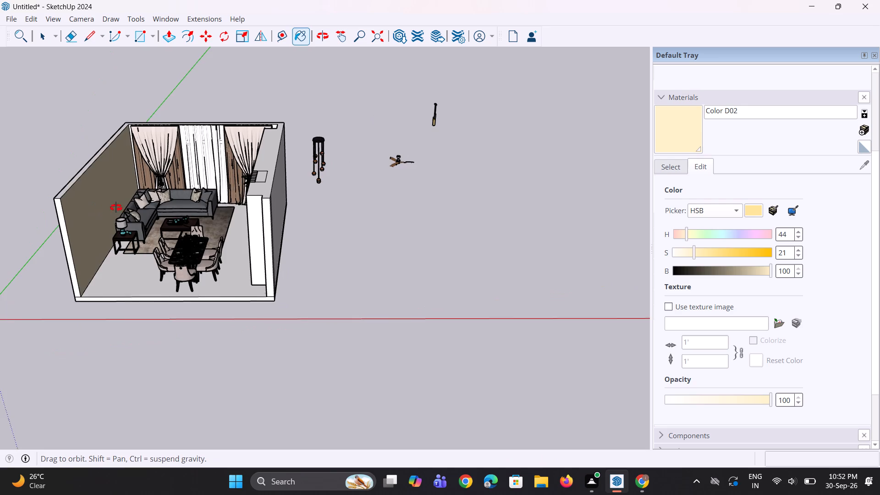
middle_drag(116, 208, 352, 237)
Paint the narrow wall faces in the corner beside the curtains and past the dining-side shelf unit with Color D02.
scroll(388, 247, up, 2)
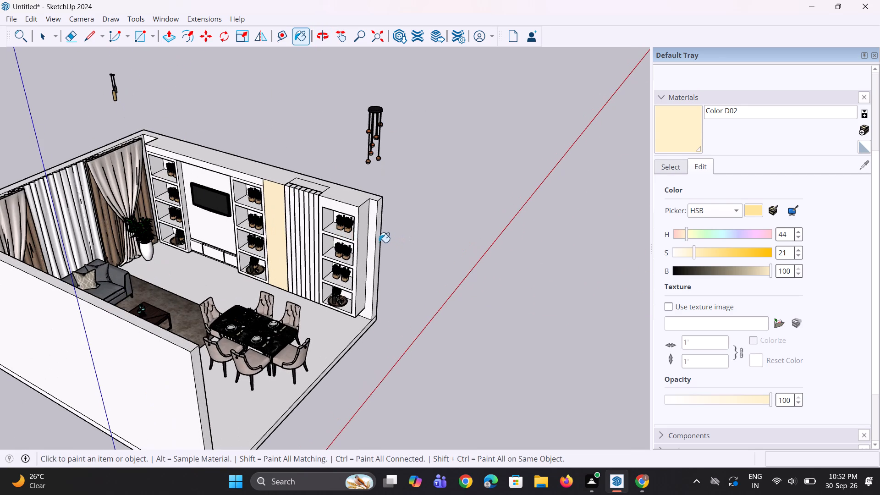
scroll(149, 134, up, 5)
click(147, 143)
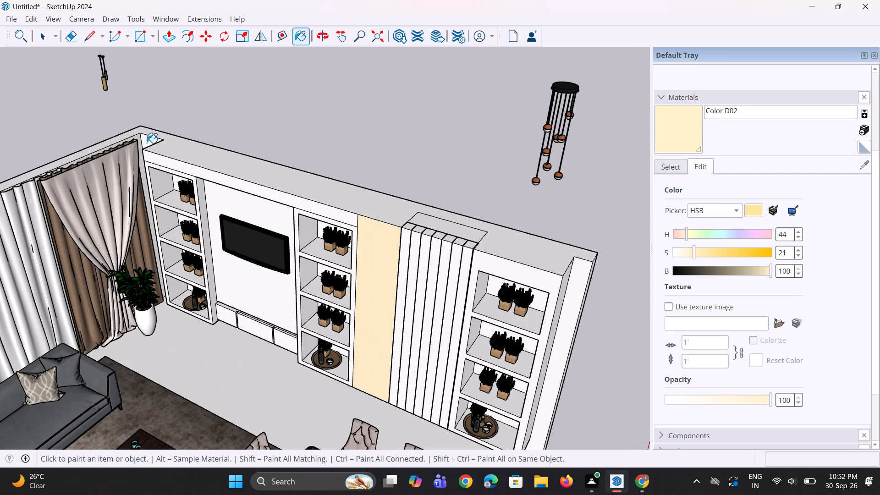
scroll(151, 142, down, 3)
scroll(143, 140, up, 2)
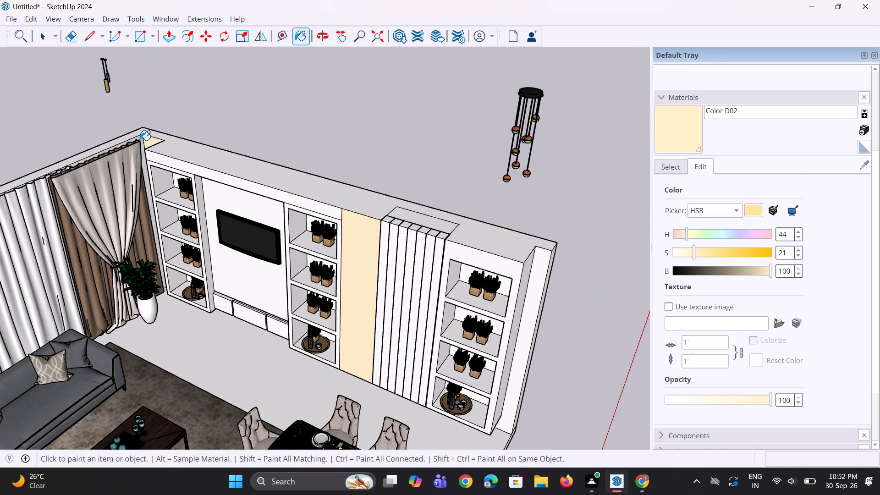
click(139, 140)
scroll(141, 139, down, 6)
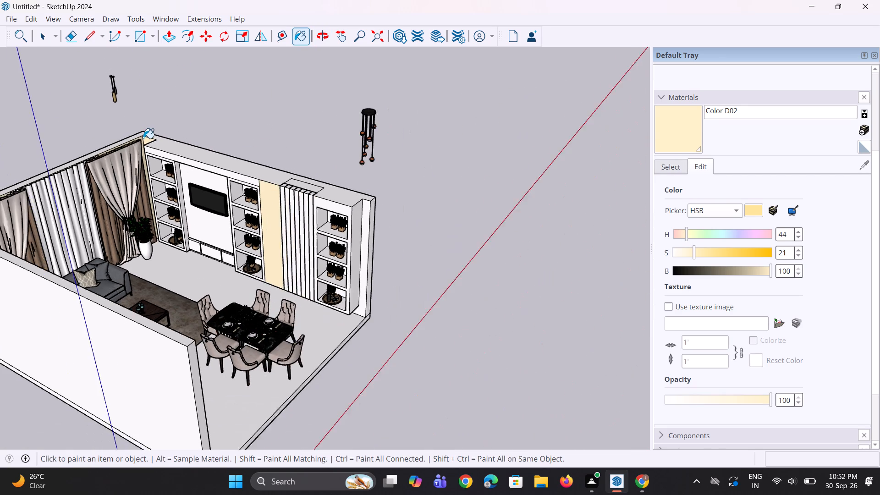
scroll(352, 235, up, 2)
click(340, 226)
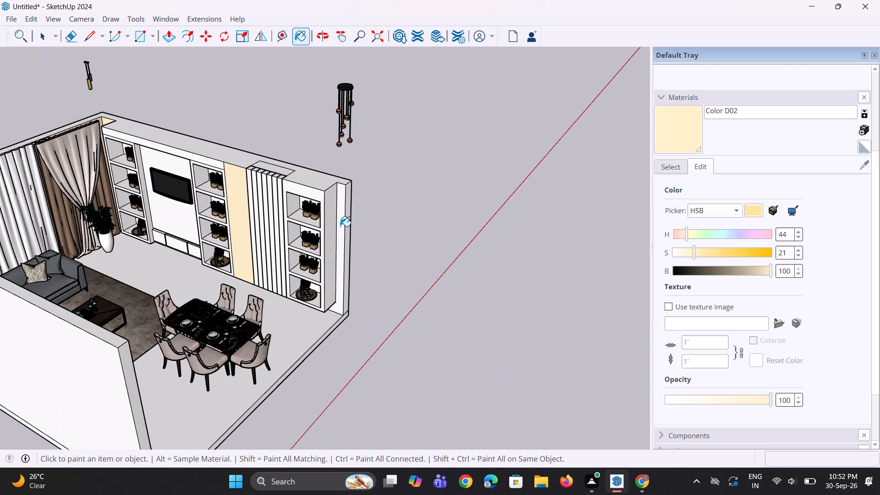
middle_drag(330, 237, 354, 230)
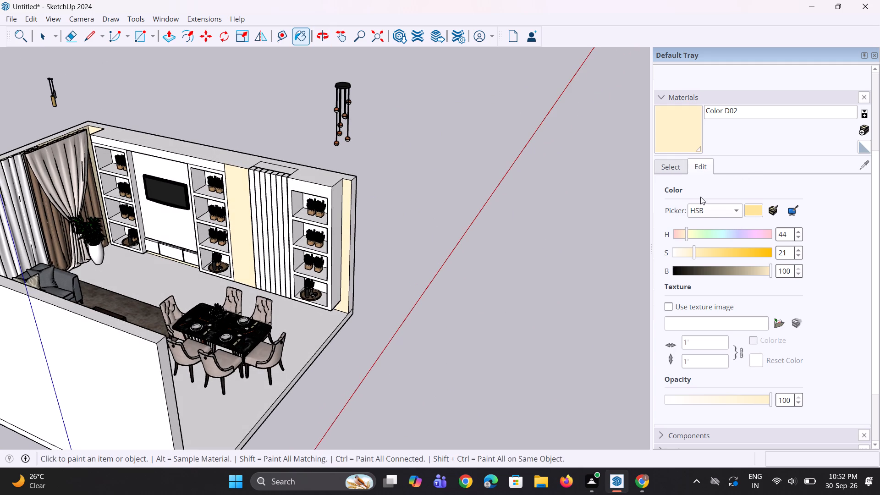
Paint the front frame and outer side of the dining-side shelf unit with Wood Veneer 01 from the Wood collection.
click(678, 171)
click(727, 182)
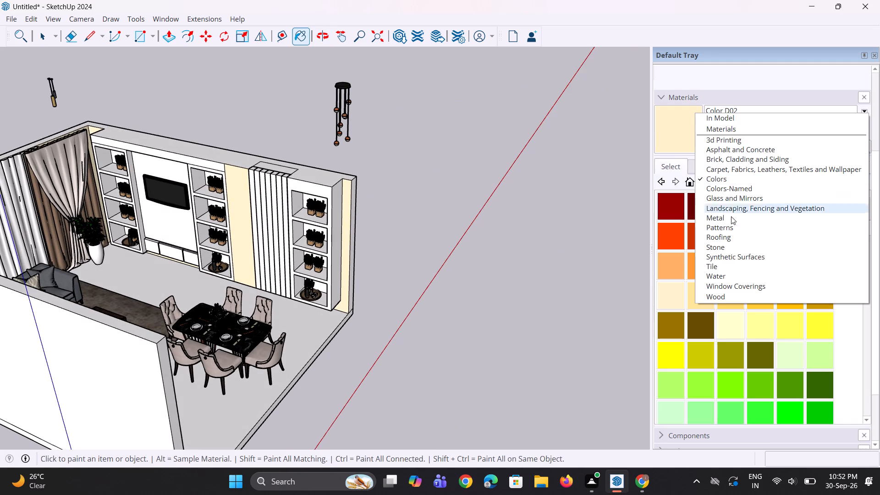
click(724, 298)
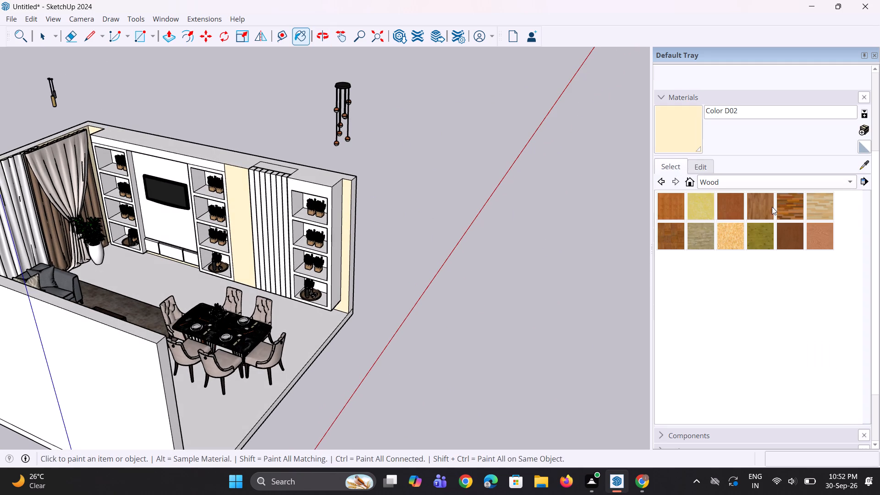
click(671, 204)
scroll(293, 264, up, 2)
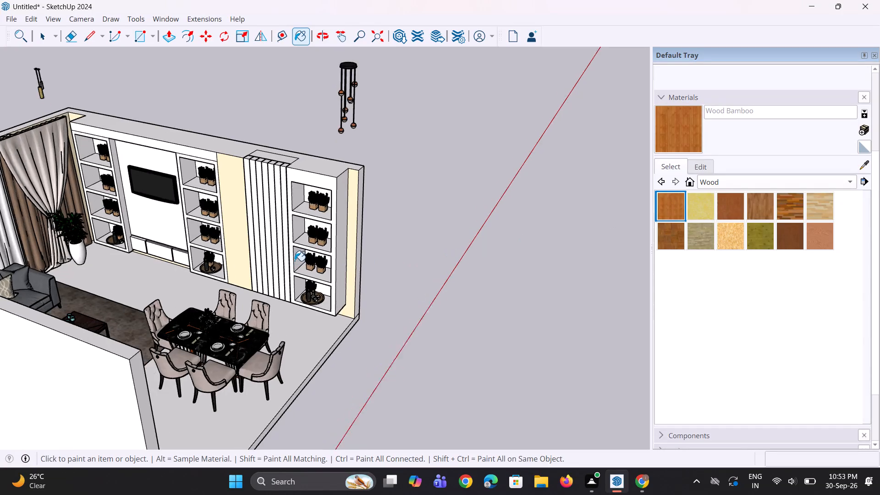
scroll(300, 256, up, 6)
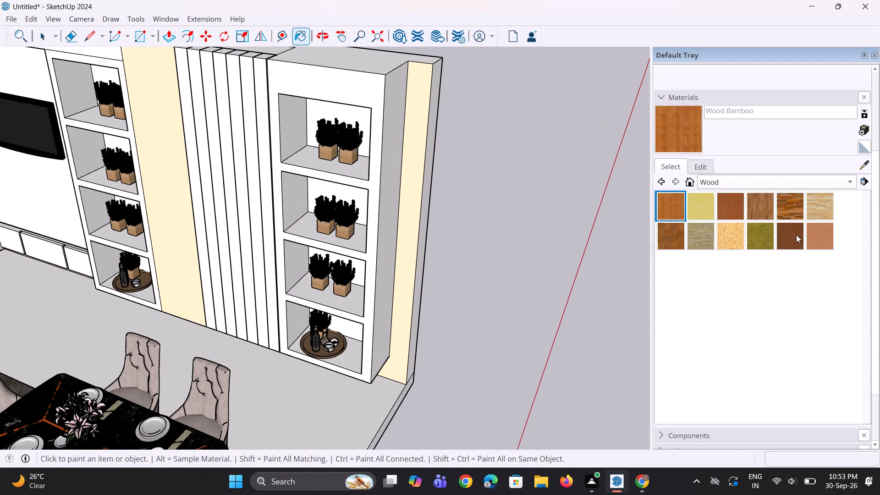
click(787, 239)
click(377, 103)
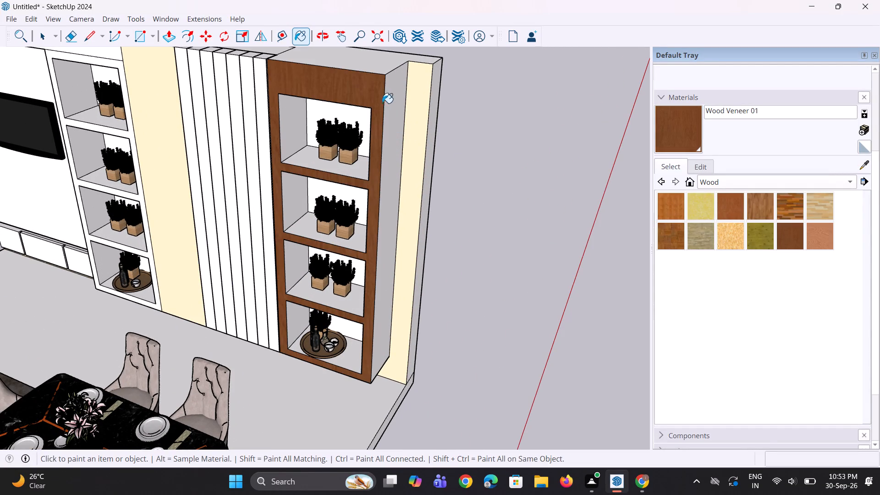
click(397, 111)
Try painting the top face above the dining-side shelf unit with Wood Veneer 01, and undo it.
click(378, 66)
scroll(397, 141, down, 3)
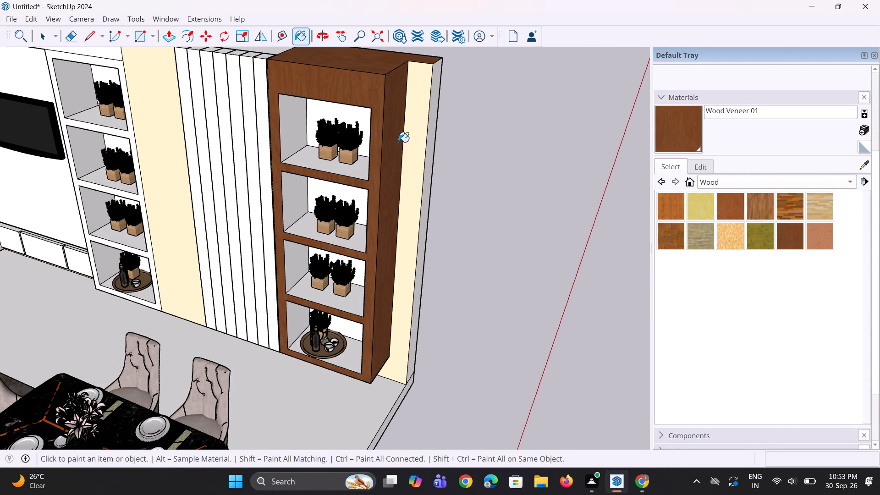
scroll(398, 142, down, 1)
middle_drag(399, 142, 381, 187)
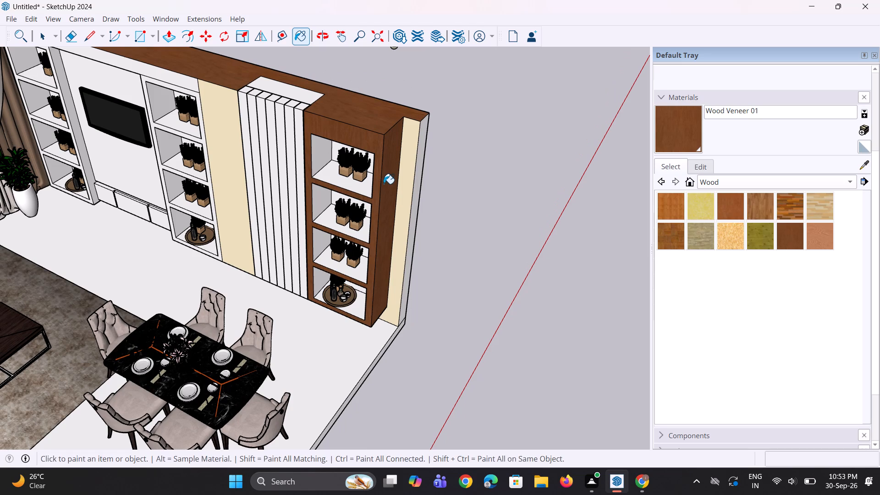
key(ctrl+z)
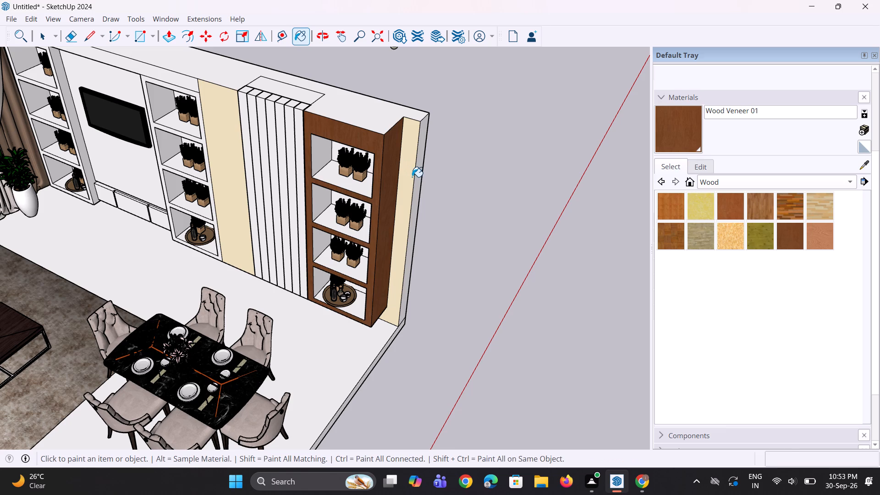
Draw a line about 3' 4" long separating the dining-side shelf unit's top from the top of the wall behind it.
key(l)
click(402, 115)
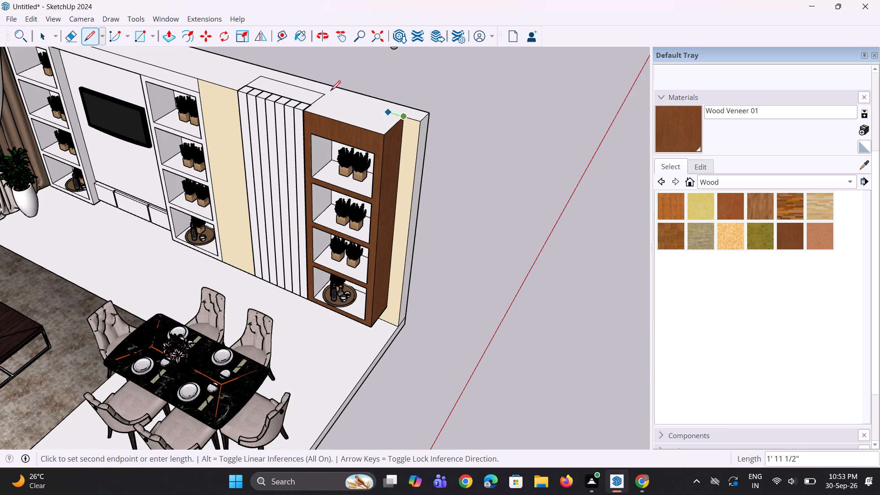
click(325, 96)
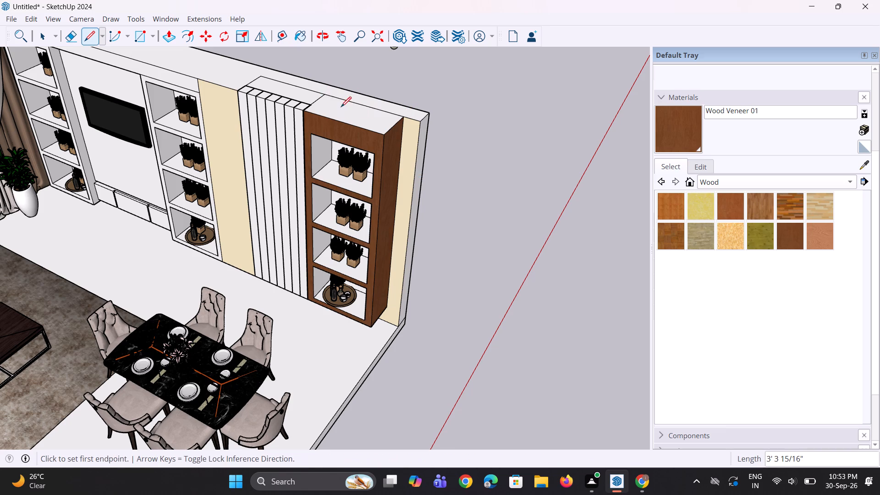
key(space)
key(space)
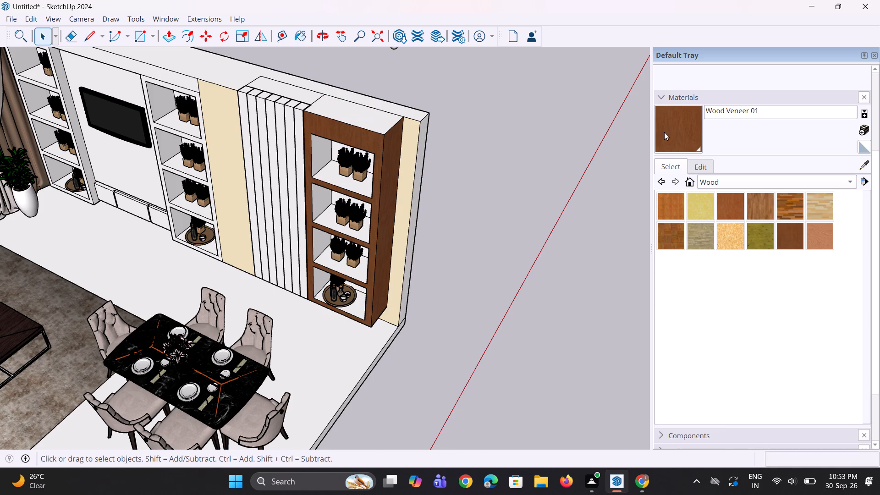
Paint the top face of the dining-side shelf unit with Wood Veneer 01.
click(664, 132)
click(372, 117)
Paint the fronts of all the vertical slats beside the dining-side shelf unit with Wood Veneer 01.
scroll(387, 130, down, 4)
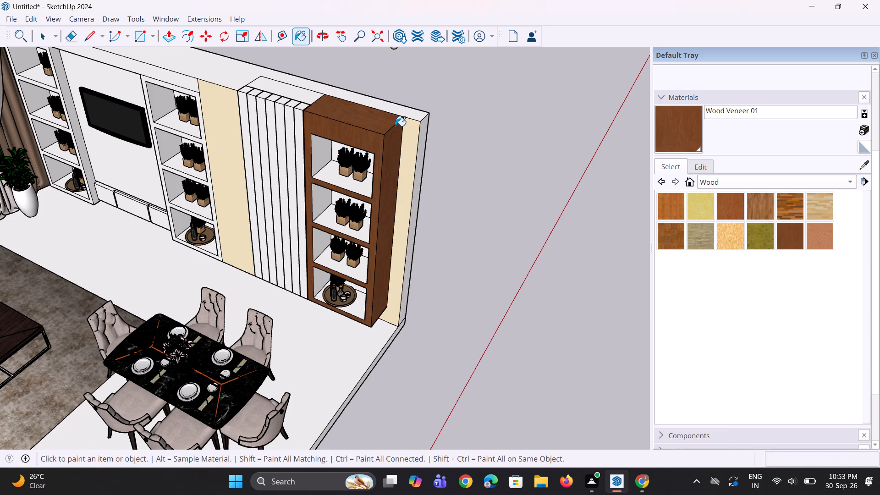
scroll(397, 125, down, 3)
middle_drag(301, 150, 374, 119)
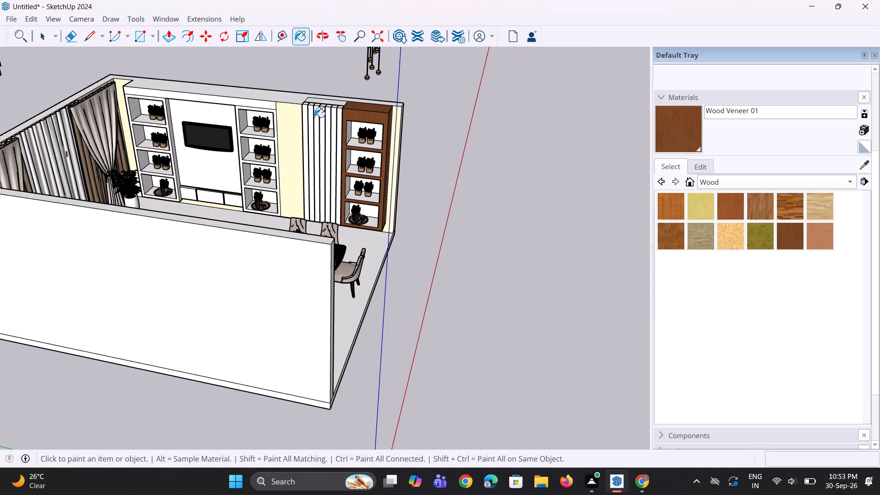
scroll(275, 116, up, 6)
click(317, 118)
click(327, 116)
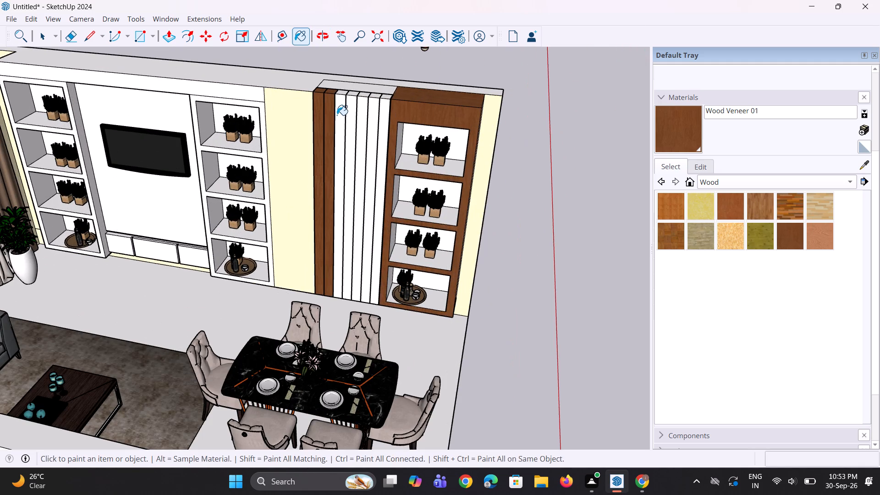
click(337, 115)
click(351, 115)
click(368, 120)
click(383, 128)
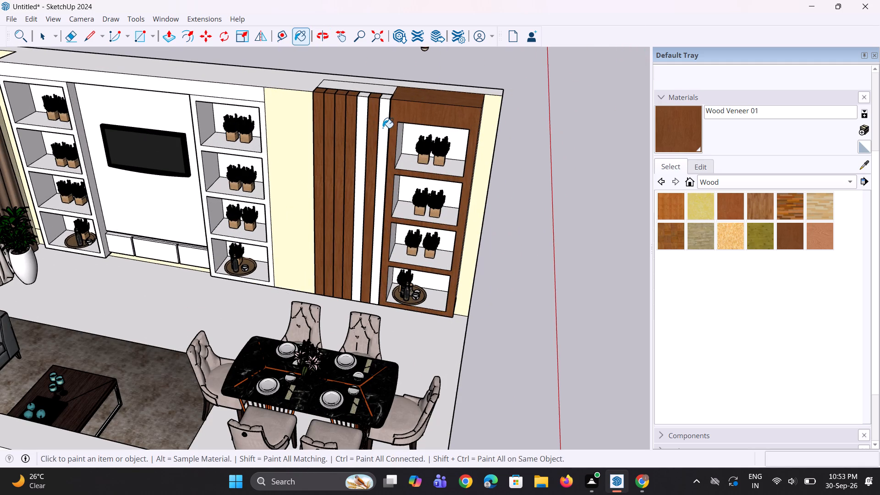
click(363, 123)
Paint the front frame of the shelf unit between the TV and the slatted panel with Wood Veneer 01.
scroll(362, 137, down, 2)
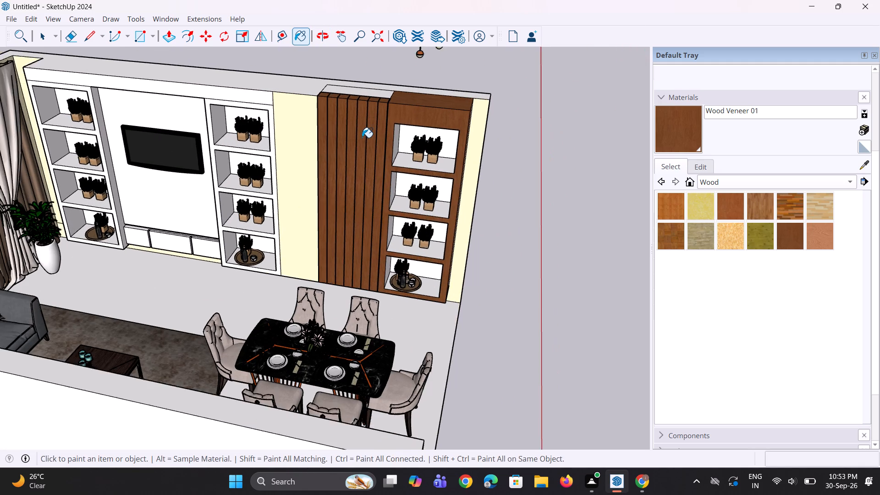
middle_drag(392, 172, 364, 155)
scroll(287, 155, up, 2)
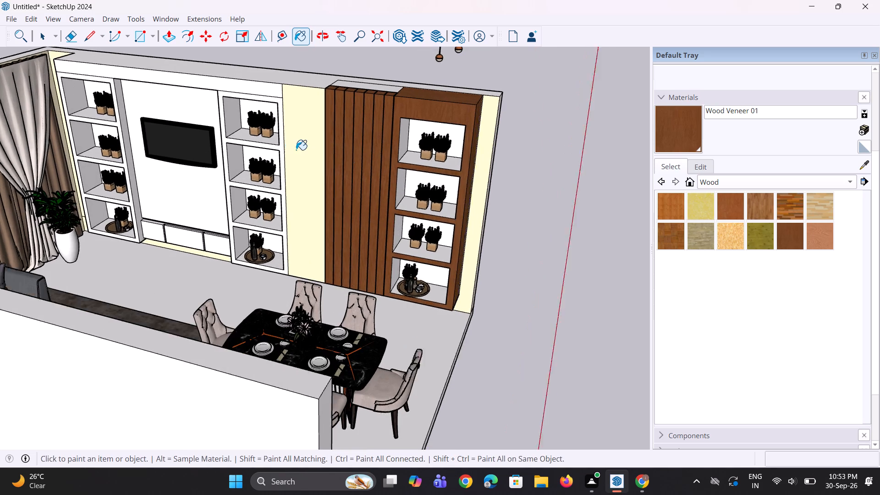
click(264, 95)
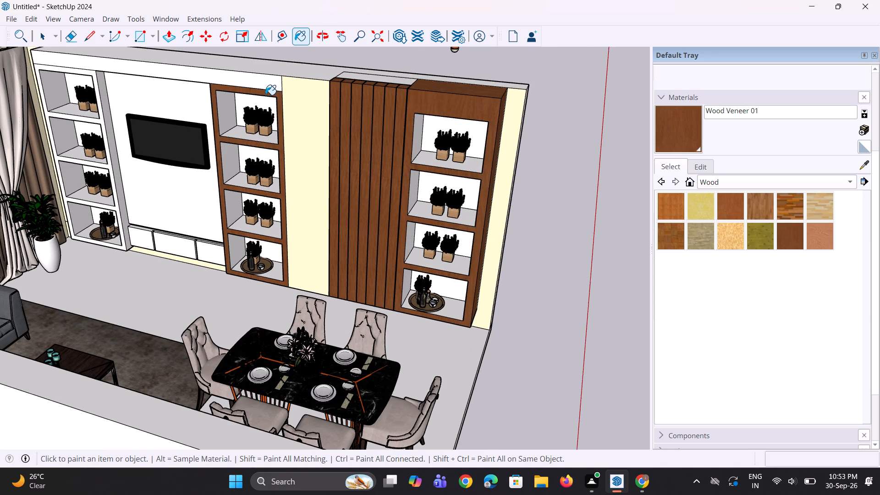
Paint the backs, floors and slat-side inner faces of the dining-side shelf unit's upper three compartments with Wood Veneer 01.
scroll(431, 157, up, 2)
click(415, 142)
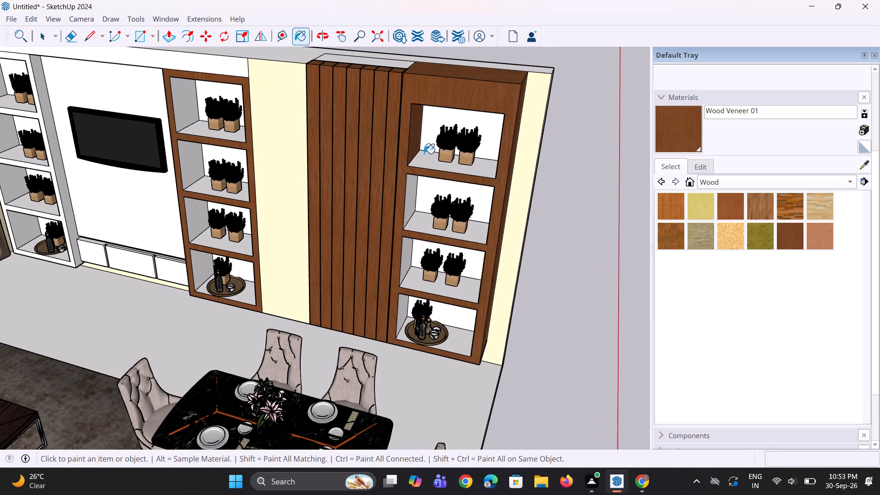
click(426, 156)
click(428, 223)
click(427, 195)
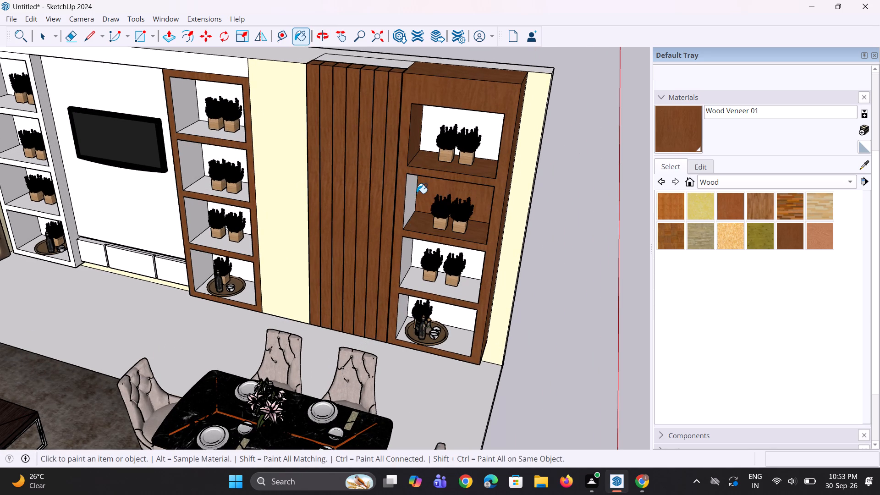
click(411, 193)
click(476, 125)
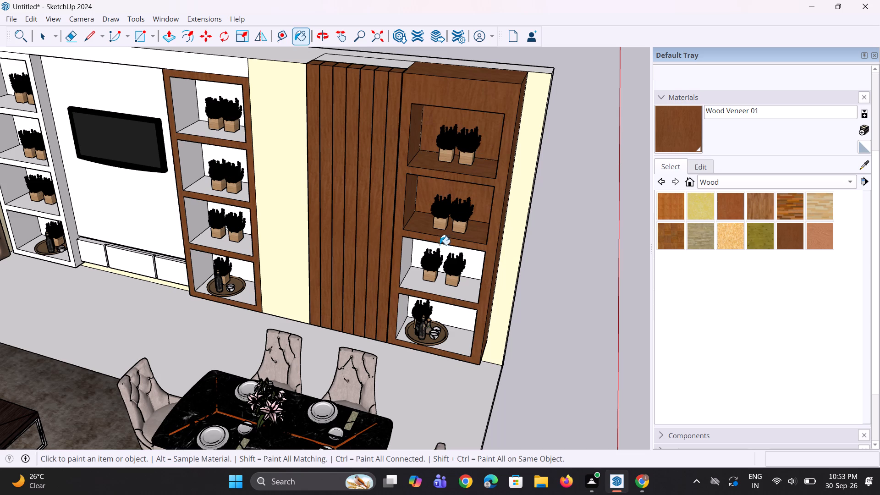
click(407, 252)
click(413, 269)
click(419, 251)
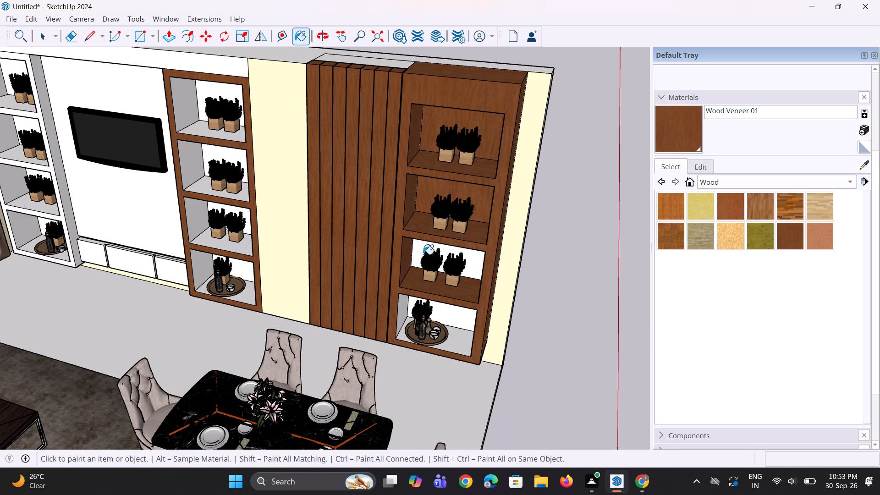
Paint the remaining inner side faces of the dining-side shelf unit's upper three compartments with Wood Veneer 01.
scroll(438, 254, down, 3)
middle_drag(440, 247, 576, 210)
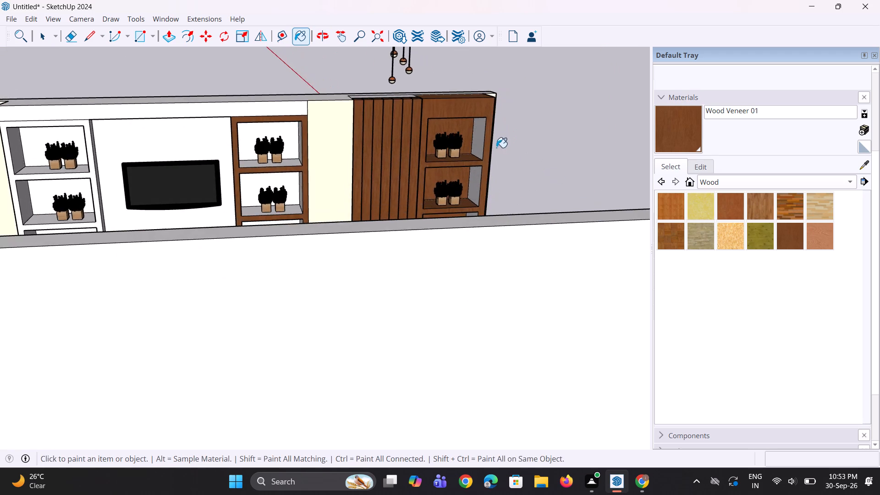
scroll(495, 147, up, 2)
click(476, 138)
click(477, 186)
click(466, 236)
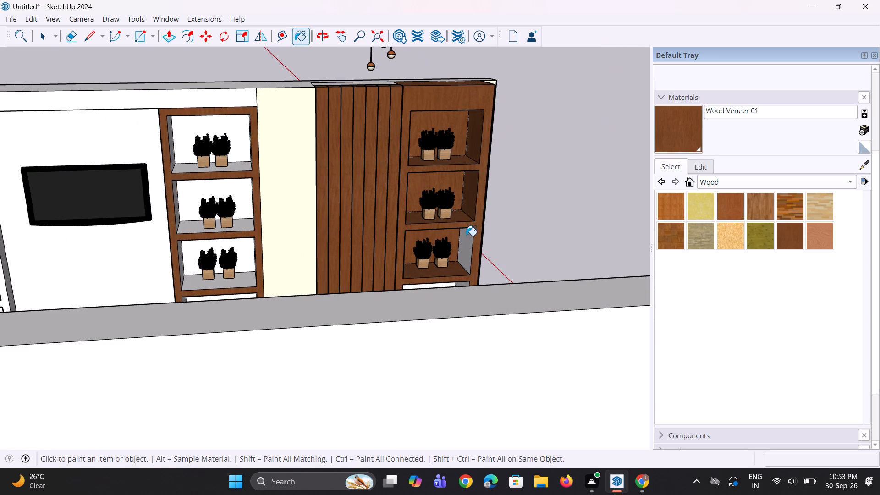
Paint the floor, back and both inner sides of the dining-side shelf unit's lowest compartment with Wood Veneer 01.
scroll(462, 211, down, 3)
middle_drag(459, 213, 412, 269)
scroll(462, 291, up, 3)
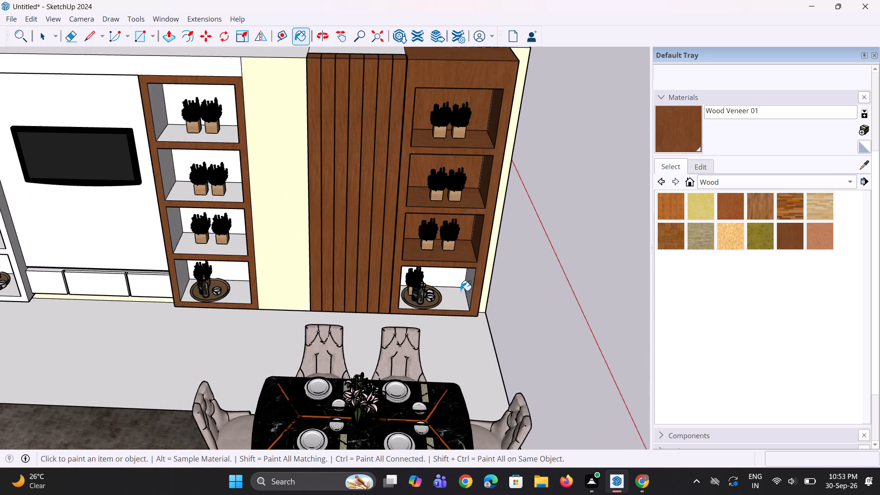
click(459, 292)
click(454, 283)
click(469, 284)
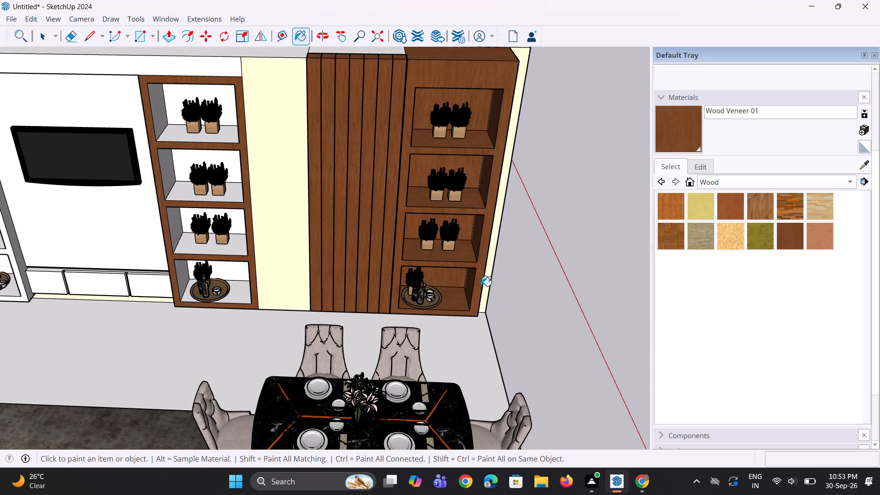
middle_drag(481, 286, 416, 283)
scroll(410, 285, up, 2)
click(402, 288)
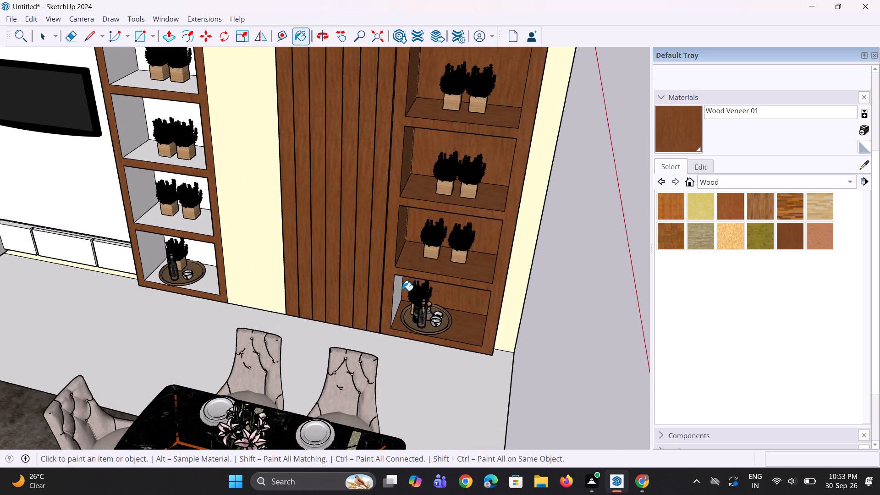
click(399, 290)
Paint the back, floor and TV-side inner face of the top compartment in the middle shelf unit with Wood Veneer 01.
scroll(433, 280, down, 7)
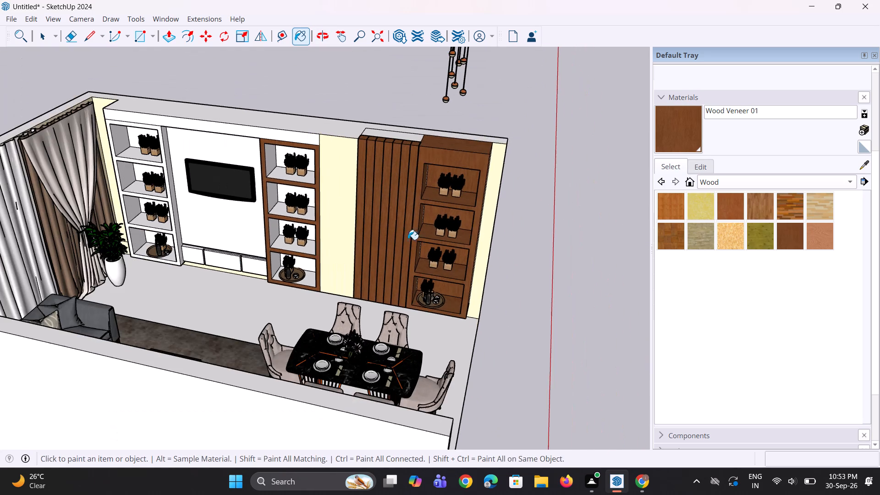
middle_drag(381, 214, 388, 198)
scroll(396, 138, up, 1)
scroll(343, 149, up, 2)
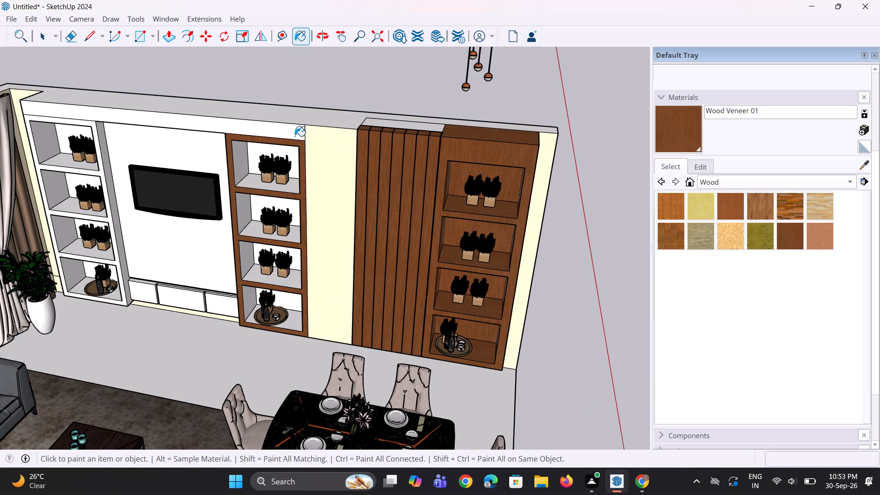
click(247, 158)
click(259, 177)
click(247, 169)
click(258, 160)
Paint the backs, floors and TV-side inner faces of the middle shelf unit's second and third compartments with Wood Veneer 01.
middle_drag(284, 189, 346, 144)
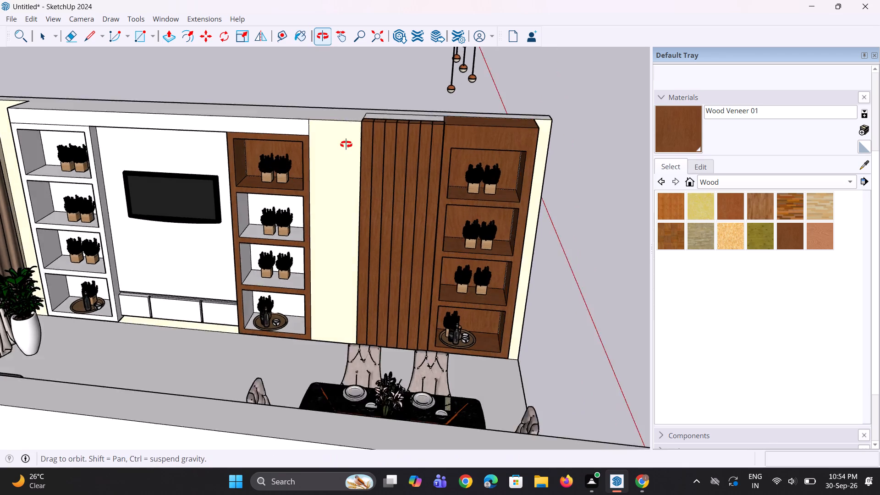
middle_drag(346, 144, 310, 106)
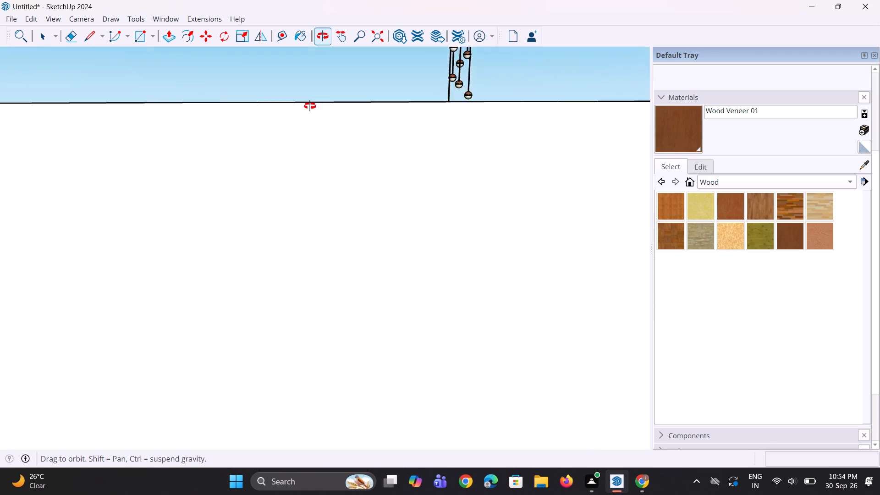
middle_drag(310, 106, 304, 166)
scroll(298, 201, up, 3)
click(290, 204)
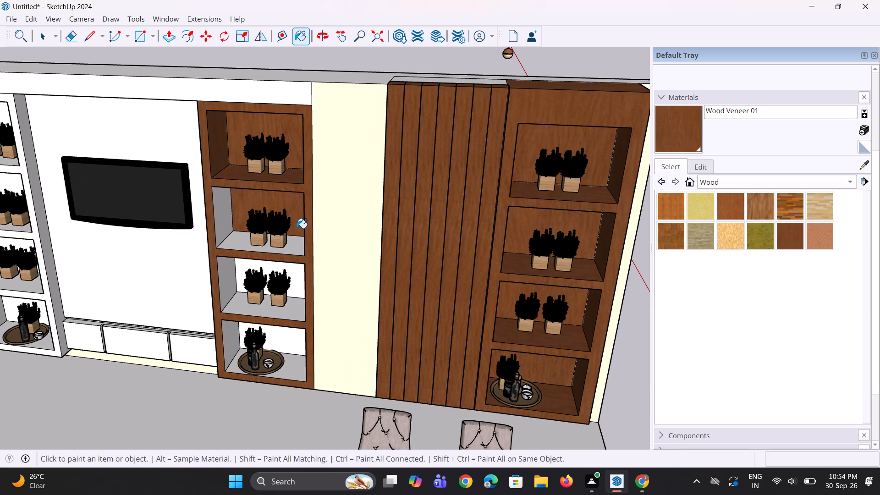
click(297, 228)
click(295, 232)
click(294, 237)
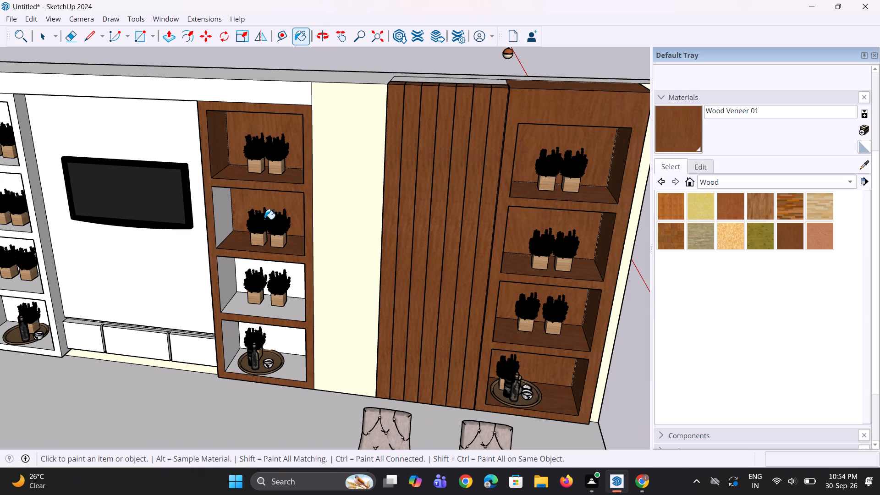
click(230, 203)
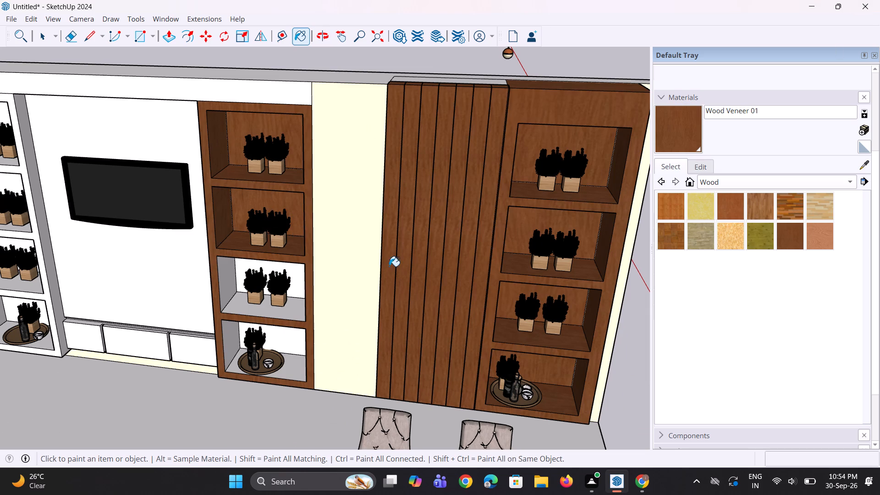
click(288, 309)
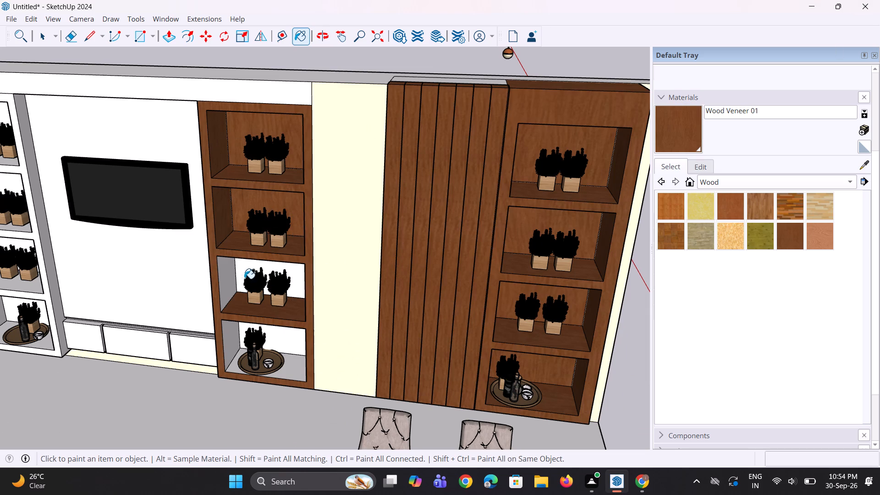
click(229, 270)
click(248, 273)
click(269, 269)
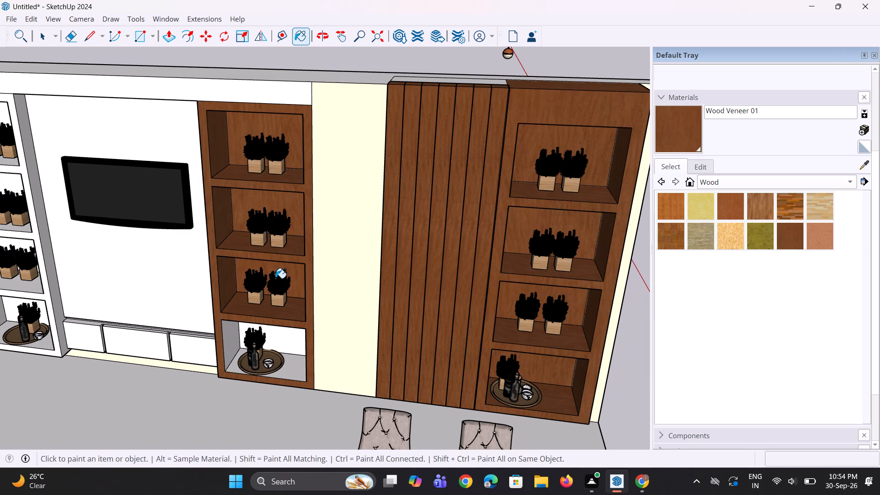
Paint the remaining inner side faces of the middle shelf unit's upper three compartments with Wood Veneer 01.
middle_drag(276, 282, 371, 268)
click(317, 147)
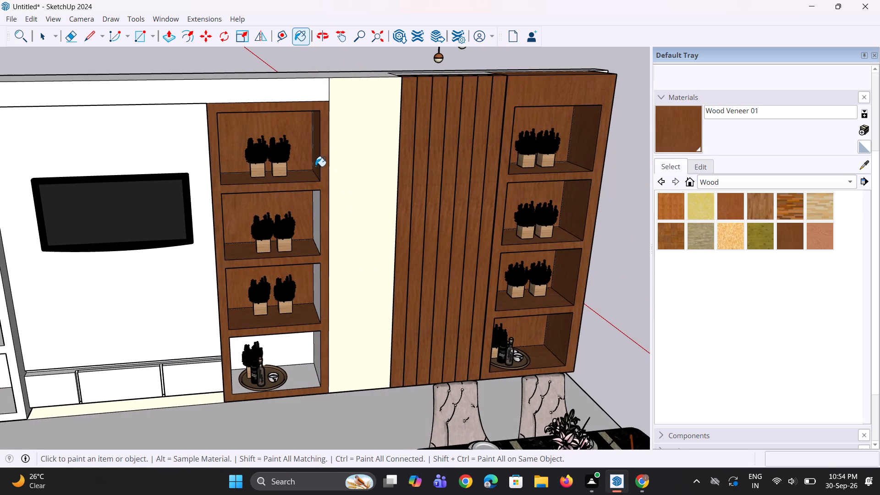
click(317, 207)
click(318, 279)
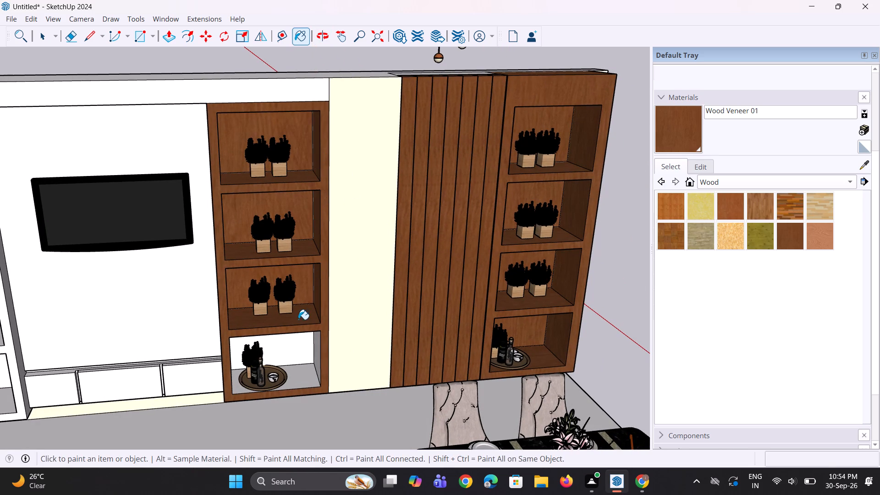
Paint the back, floor and both inner sides of the middle shelf unit's lowest compartment with Wood Veneer 01.
click(297, 358)
click(297, 367)
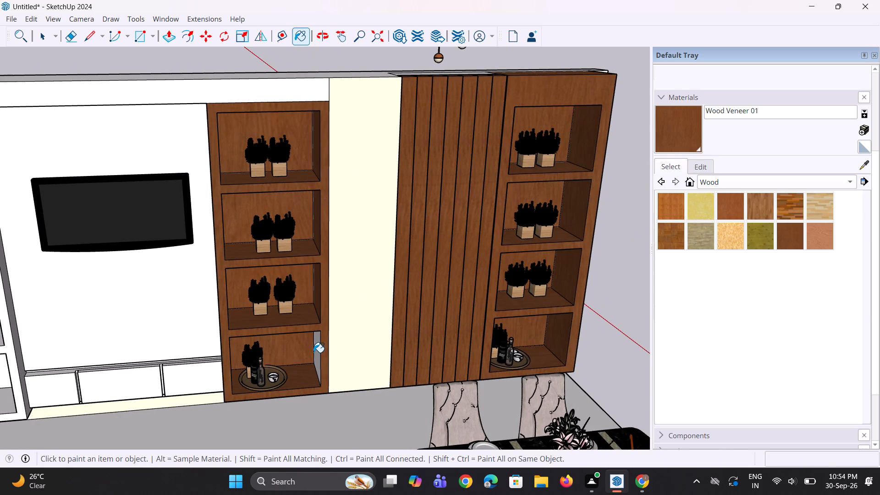
click(313, 352)
click(316, 352)
middle_drag(323, 347, 248, 341)
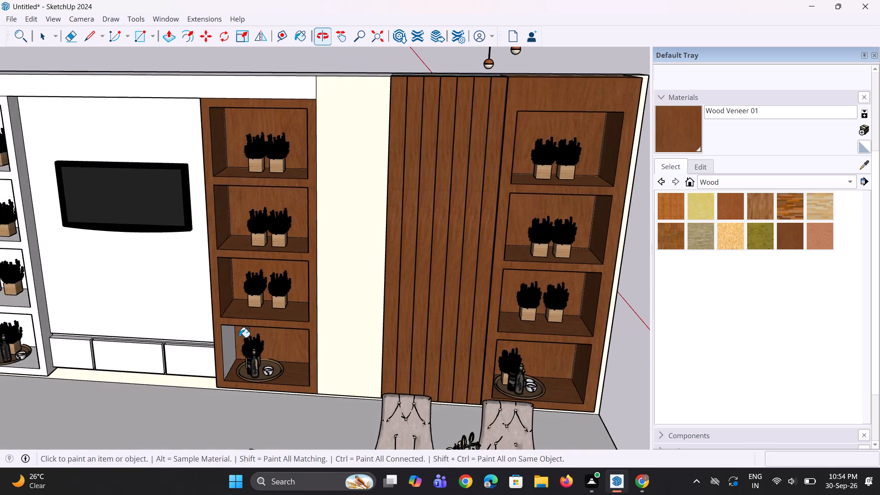
scroll(239, 337, up, 2)
click(230, 343)
Paint the front frame of the curtain-side shelf unit with Wood Veneer 01.
scroll(269, 296, down, 7)
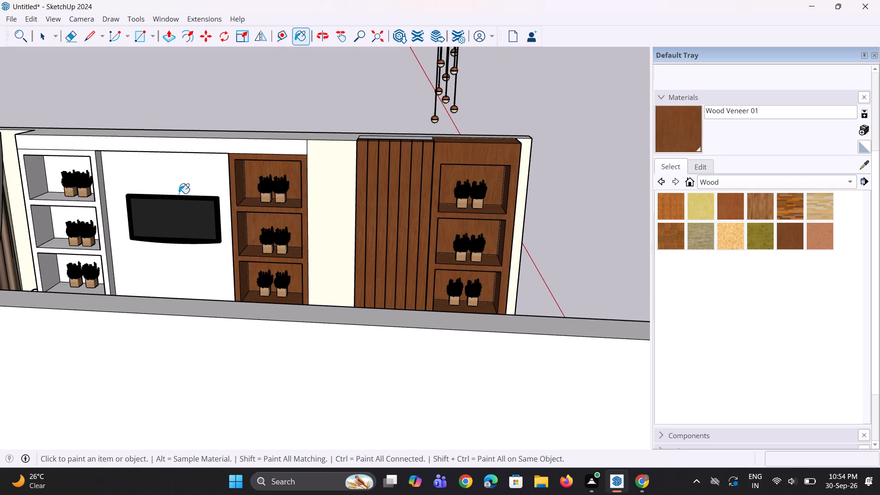
scroll(144, 182, up, 1)
click(87, 152)
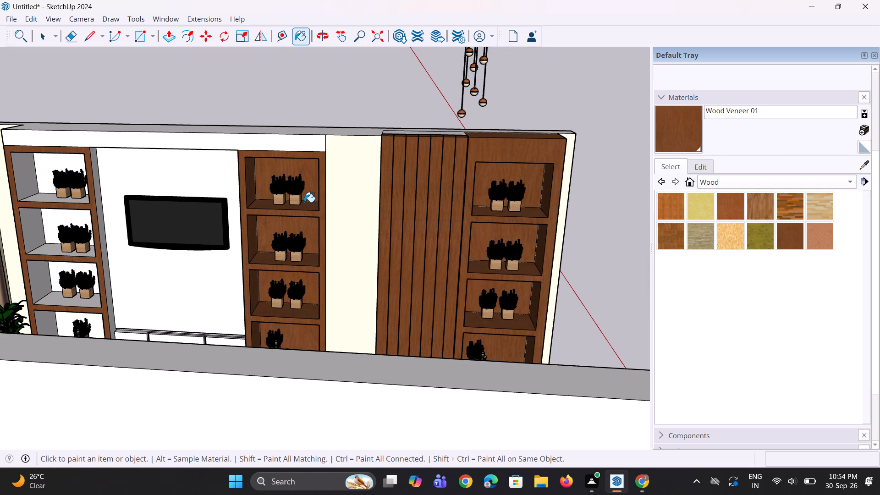
Paint the TV-facing outer sides of the middle and curtain-side shelf units with Wood Veneer 01.
middle_drag(305, 202, 440, 199)
scroll(252, 186, up, 3)
click(258, 166)
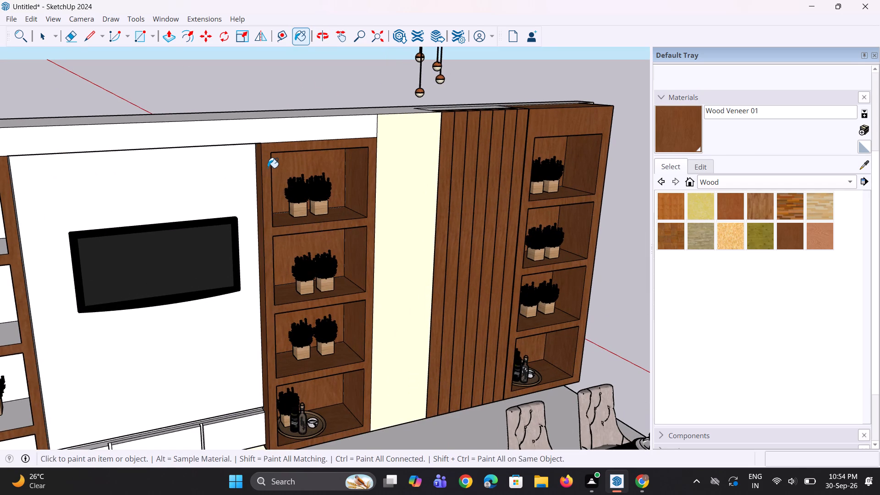
scroll(274, 165, down, 4)
middle_drag(269, 170, 123, 199)
scroll(123, 199, up, 3)
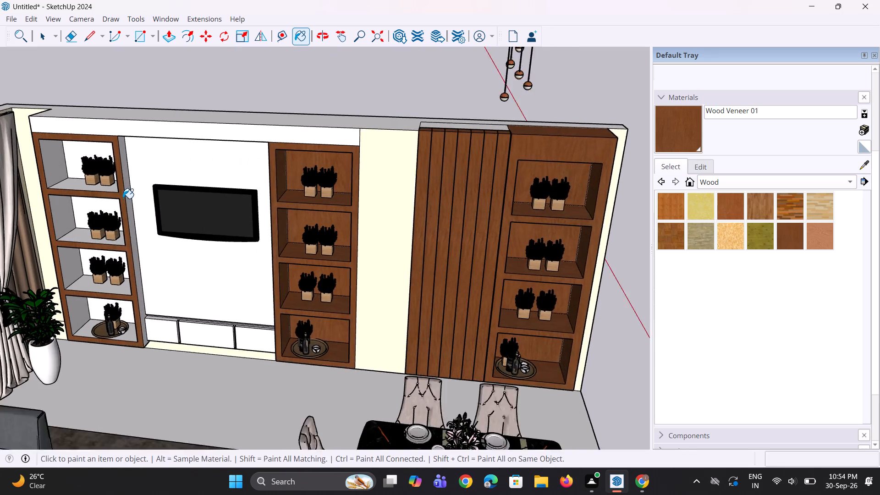
click(131, 191)
Paint the backs, floors and curtain-side inner faces of the curtain-side shelf unit's upper two compartments with Wood Veneer 01.
click(81, 178)
click(71, 175)
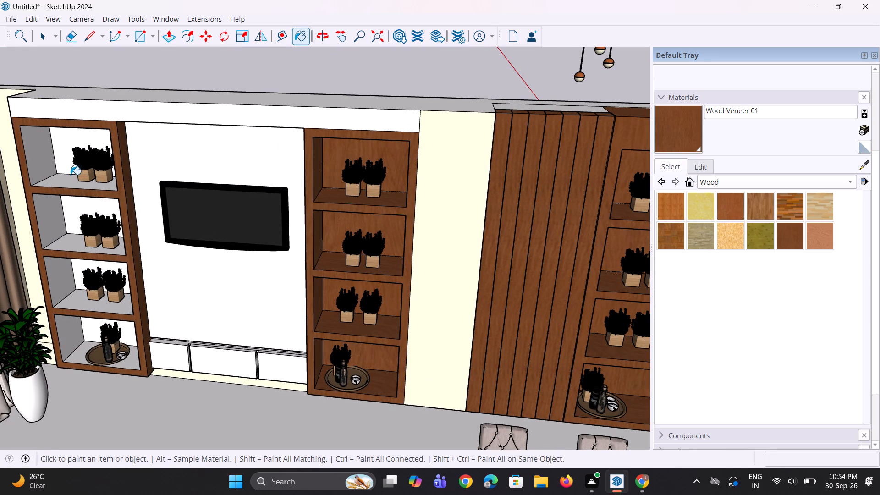
click(71, 166)
click(49, 155)
click(63, 181)
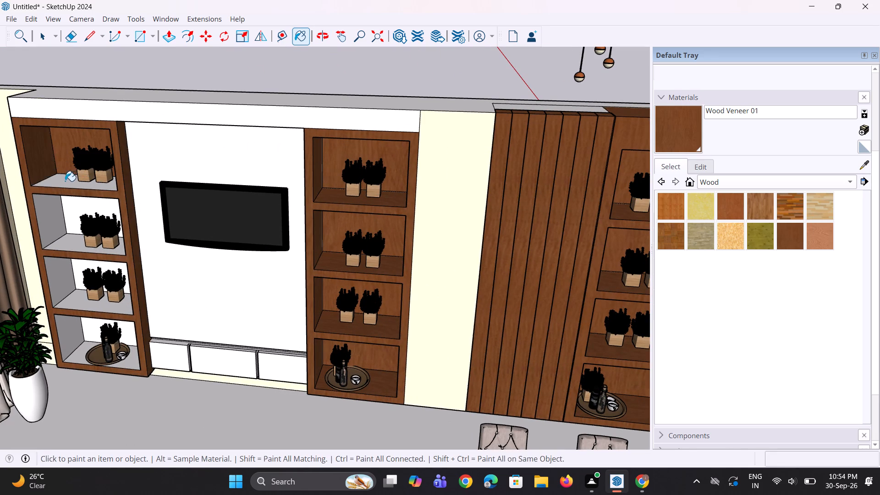
click(49, 224)
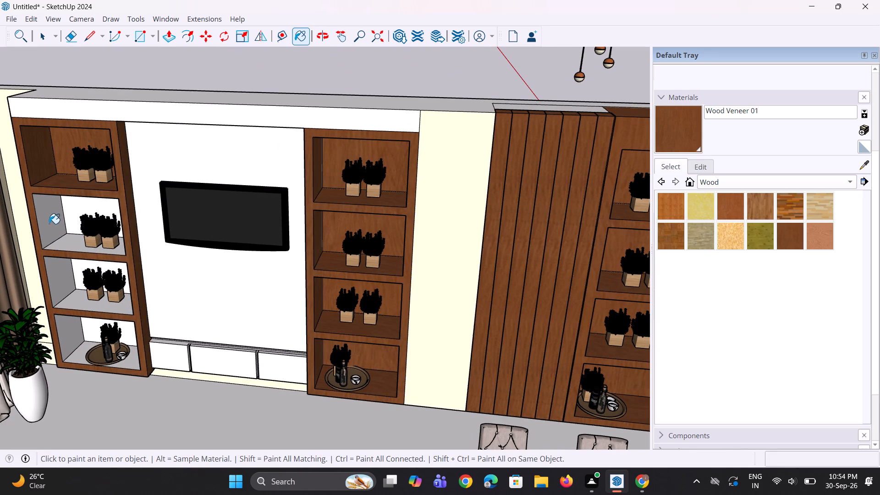
click(65, 242)
click(75, 227)
Paint the backs, floors and curtain-side inner faces of the curtain-side shelf unit's lower two compartments with Wood Veneer 01.
click(66, 280)
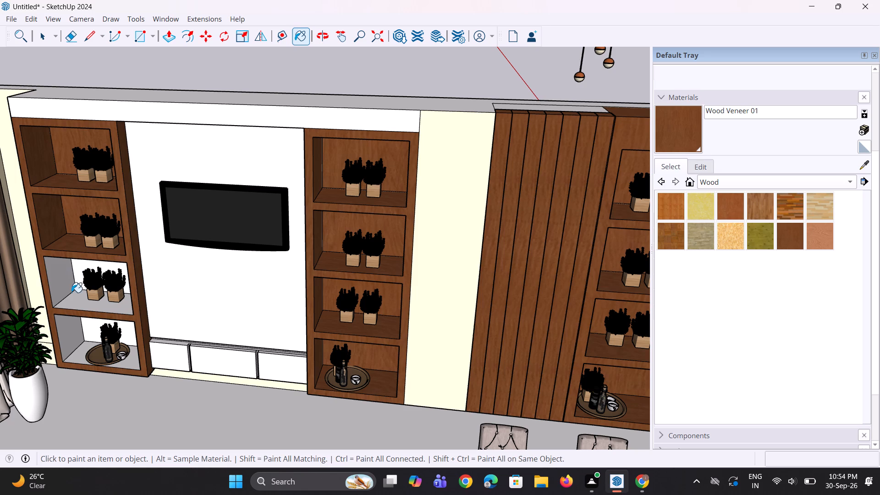
click(73, 296)
click(81, 282)
click(70, 338)
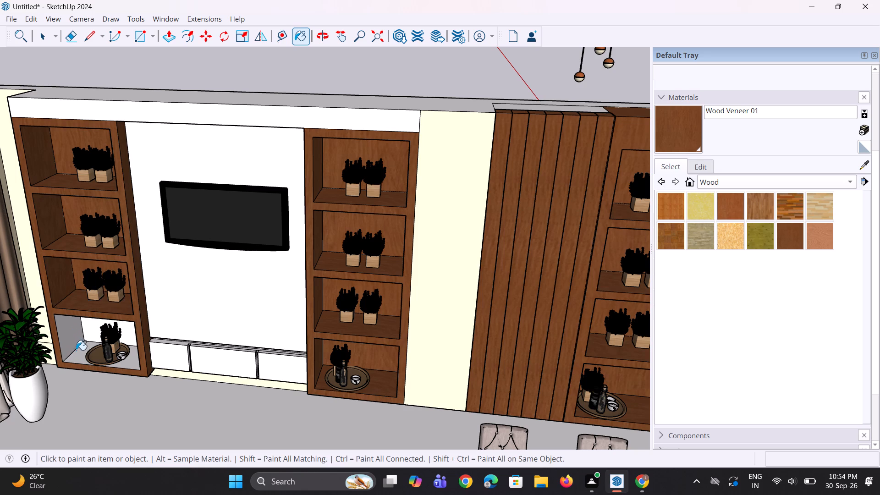
click(82, 355)
click(95, 330)
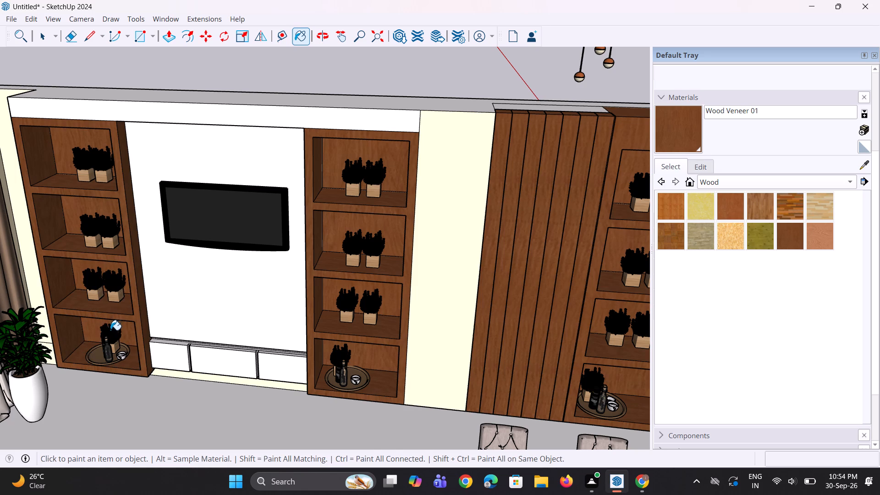
Paint the curtain-facing outer side of the curtain-side shelf unit with Wood Veneer 01.
scroll(111, 330, down, 2)
middle_drag(109, 326, 341, 318)
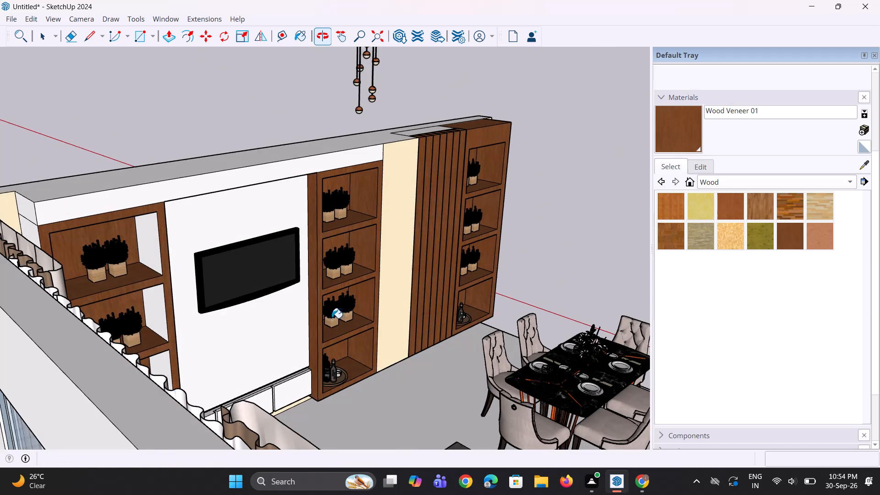
scroll(44, 246, up, 4)
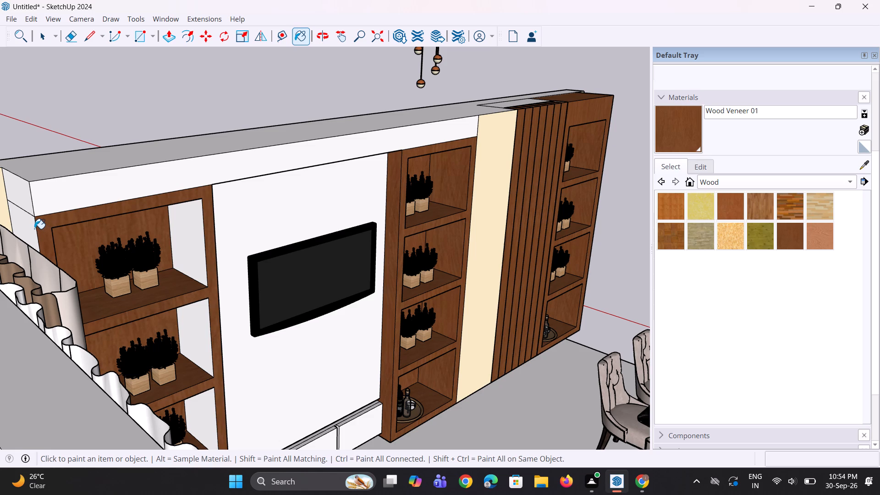
click(34, 229)
Paint the front and top of the header above the TV wall and the top of the slatted panel with Wood Veneer 01.
scroll(96, 249, down, 4)
middle_drag(272, 257, 184, 238)
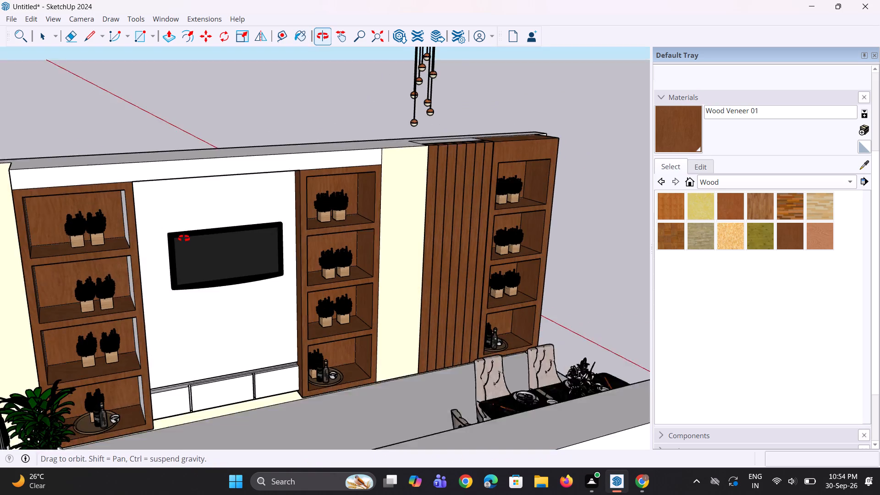
middle_drag(184, 238, 183, 238)
scroll(305, 257, up, 1)
click(281, 152)
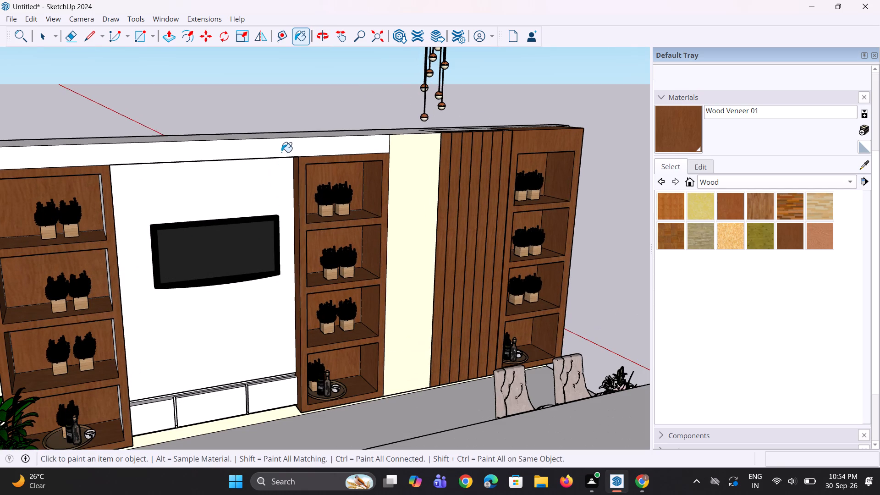
scroll(293, 149, up, 1)
middle_drag(295, 149, 286, 195)
click(297, 149)
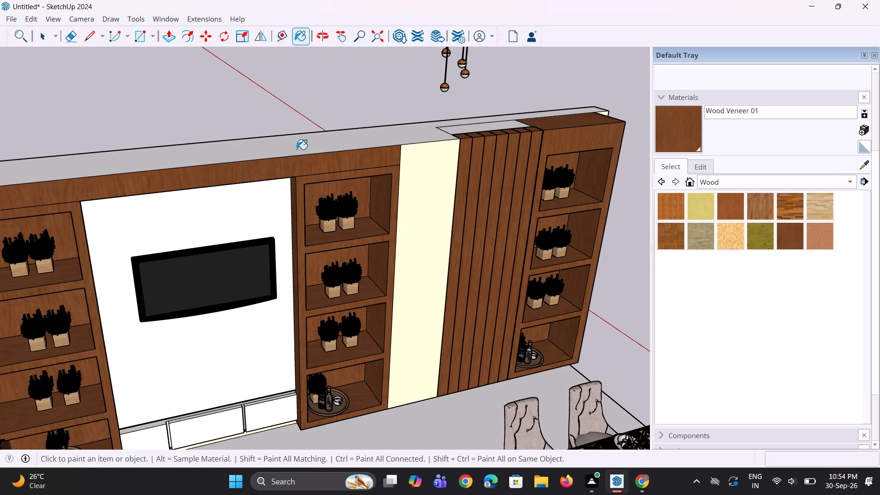
click(462, 128)
scroll(451, 163, down, 3)
middle_drag(445, 158, 340, 146)
scroll(275, 258, up, 3)
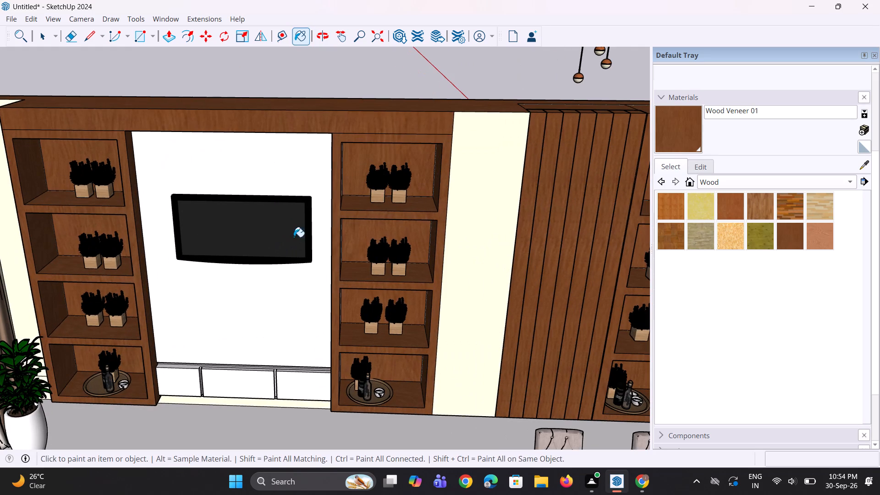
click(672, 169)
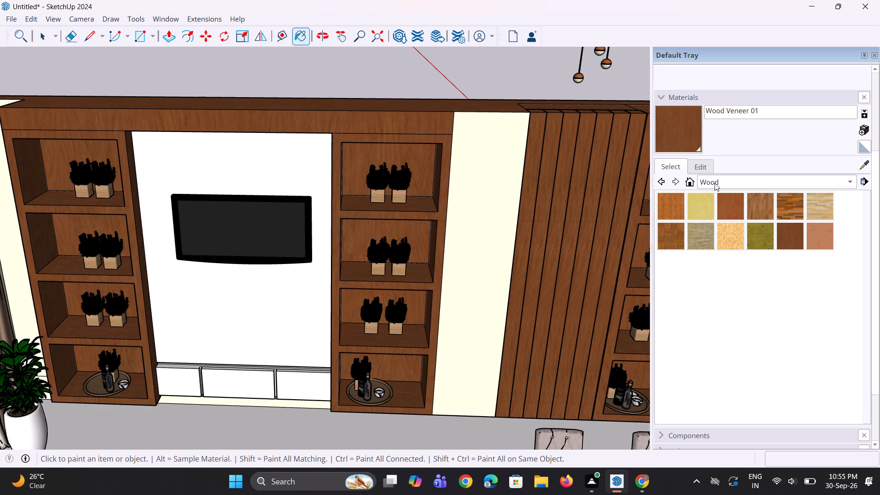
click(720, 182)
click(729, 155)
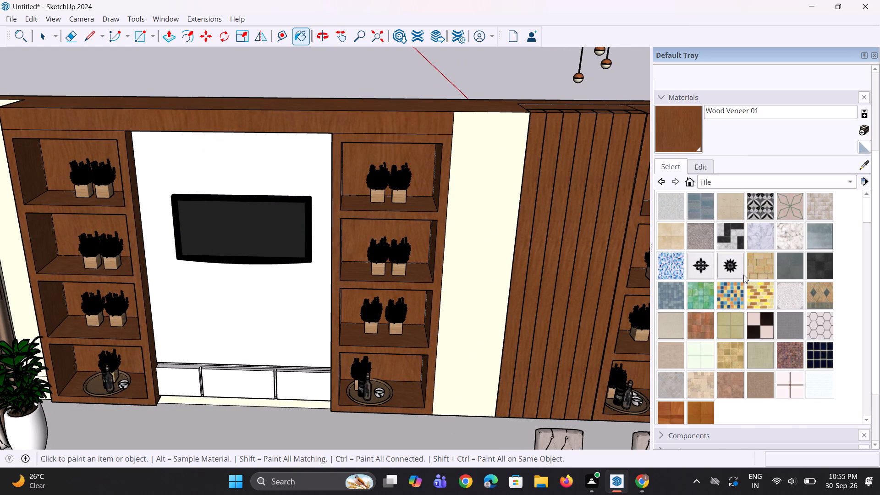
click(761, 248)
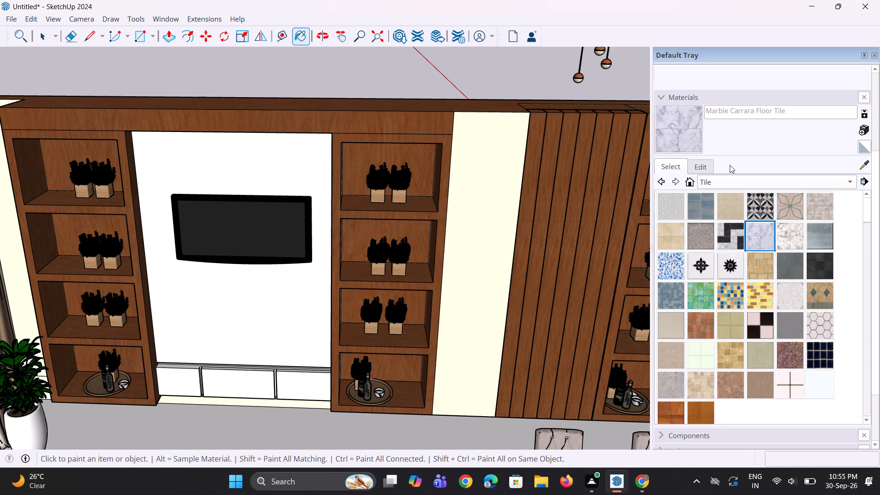
Paint the wall behind the TV with Carrera Marble from the Stone materials.
click(727, 181)
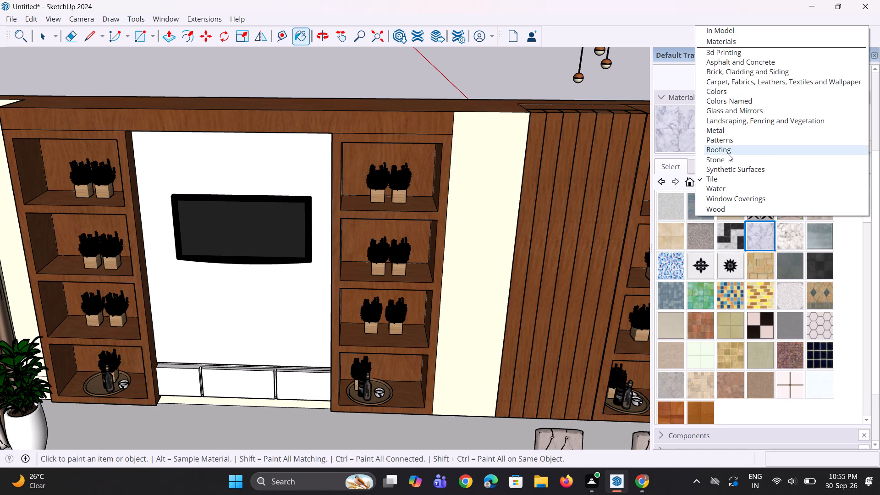
click(728, 157)
click(651, 209)
click(671, 209)
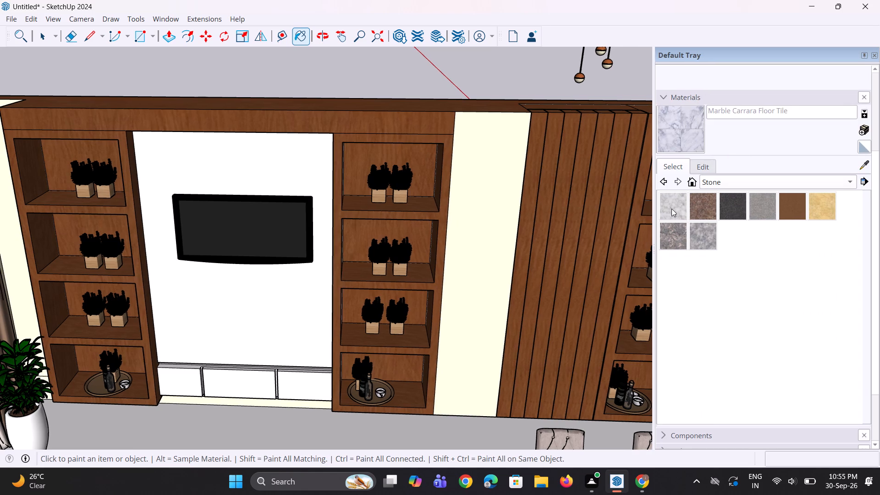
click(311, 182)
middle_drag(291, 286, 295, 227)
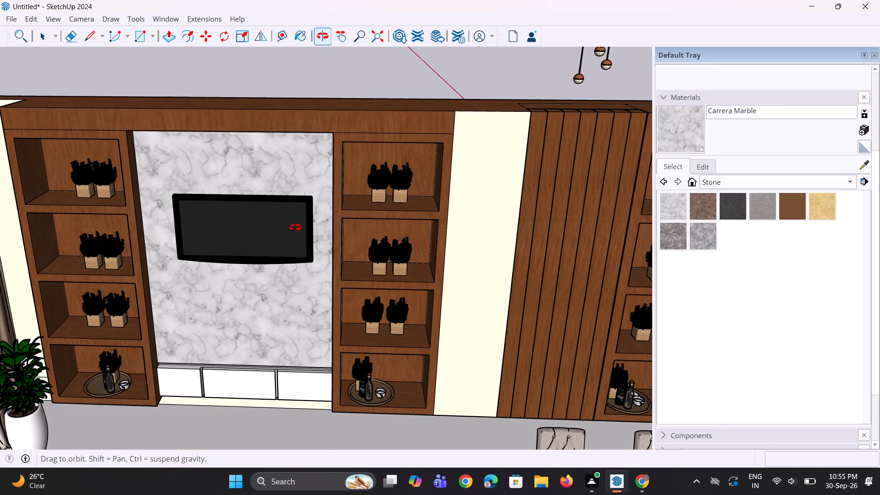
middle_drag(295, 227, 266, 277)
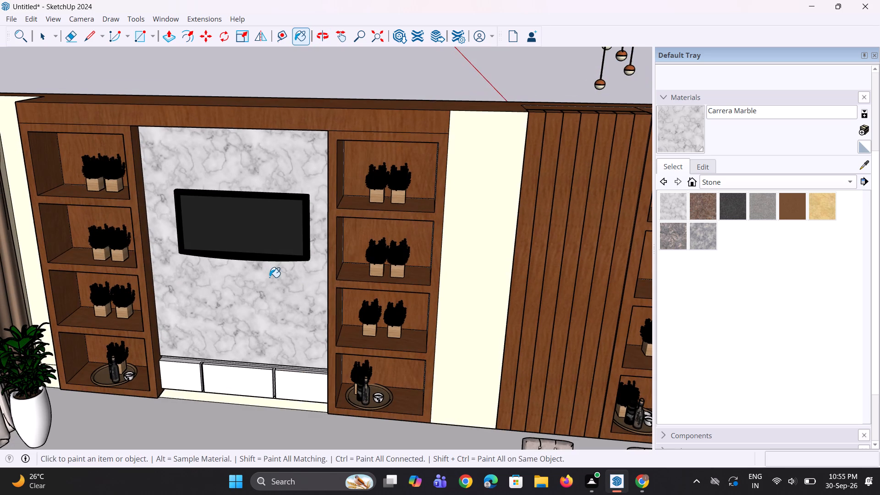
Paint the three drawer fronts of the low TV cabinet with Stone Brushed Khaki.
click(824, 201)
scroll(269, 456, up, 2)
click(304, 396)
click(253, 388)
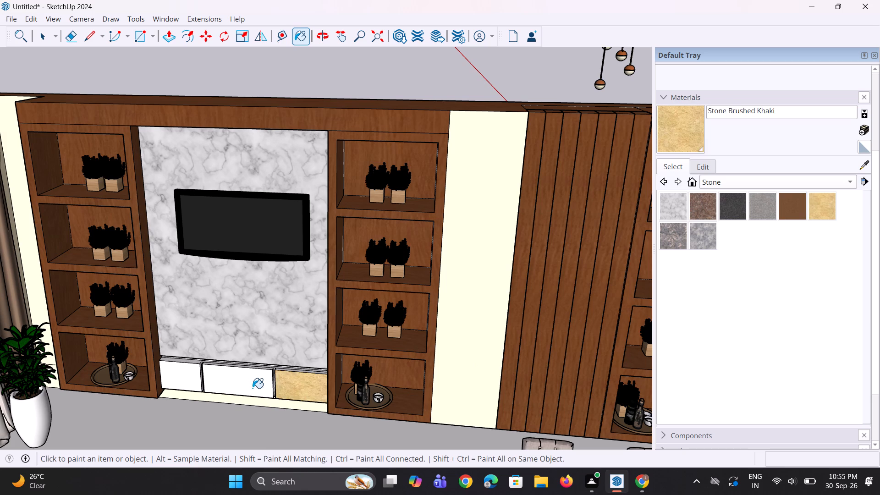
click(191, 382)
Paint the TV cabinet's top ledge, back edge strip and the gaps around its drawer fronts with Stone Brushed Khaki.
scroll(227, 372, up, 12)
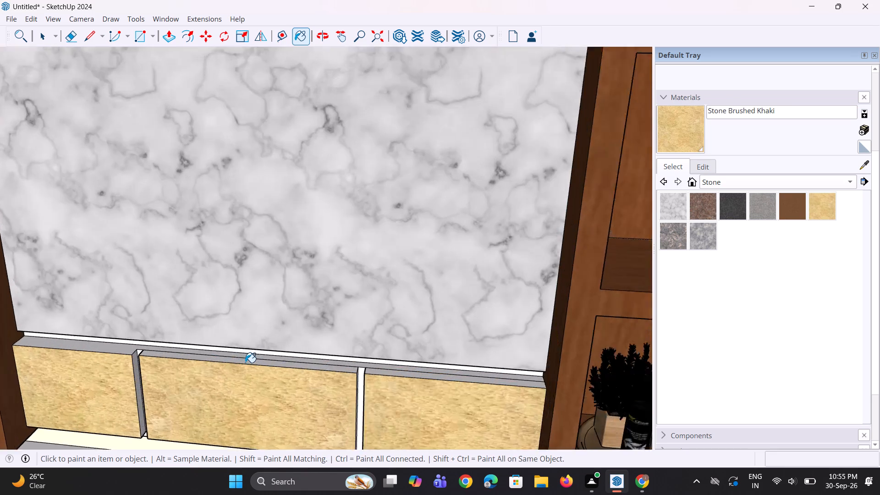
scroll(245, 363, up, 1)
click(247, 362)
click(254, 357)
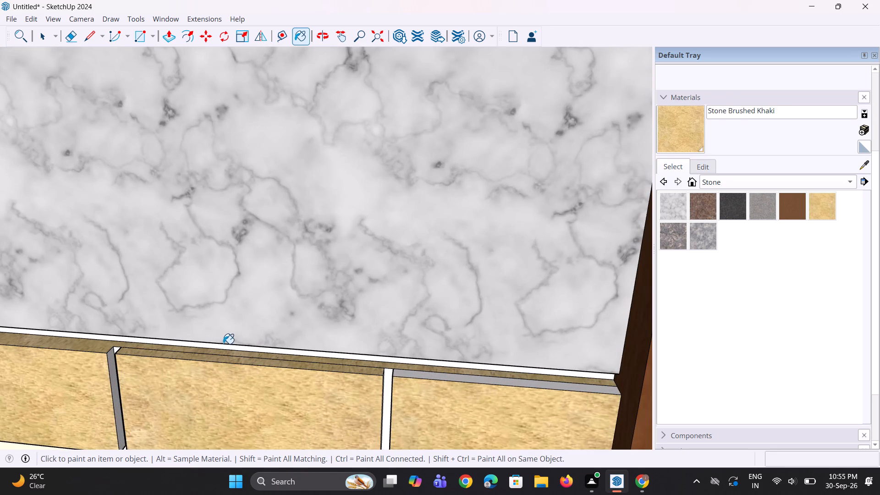
click(222, 346)
scroll(229, 344, down, 4)
scroll(373, 392, up, 3)
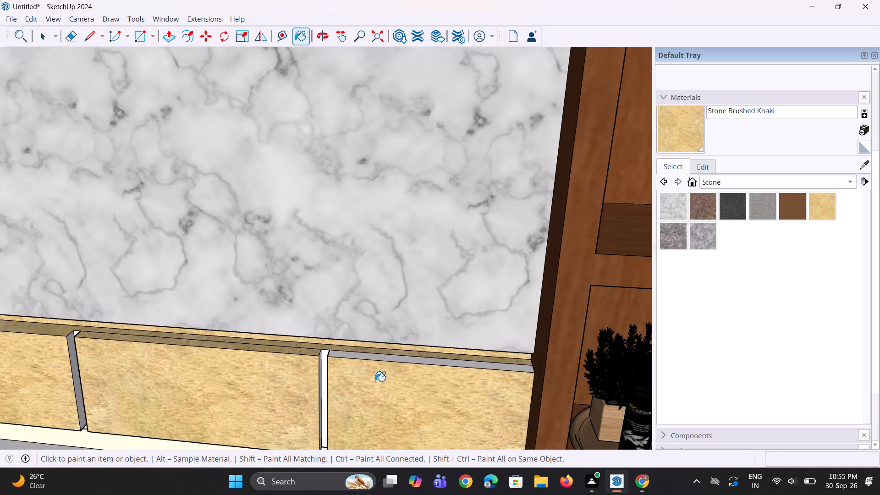
click(390, 360)
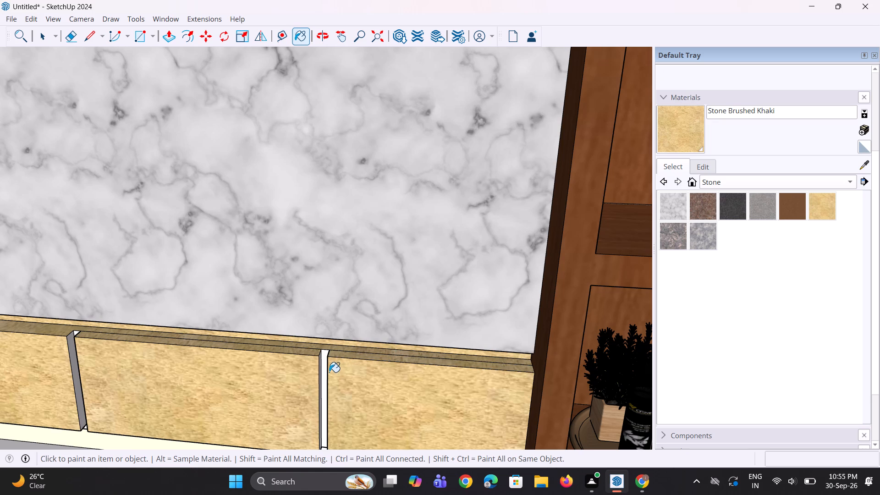
click(324, 376)
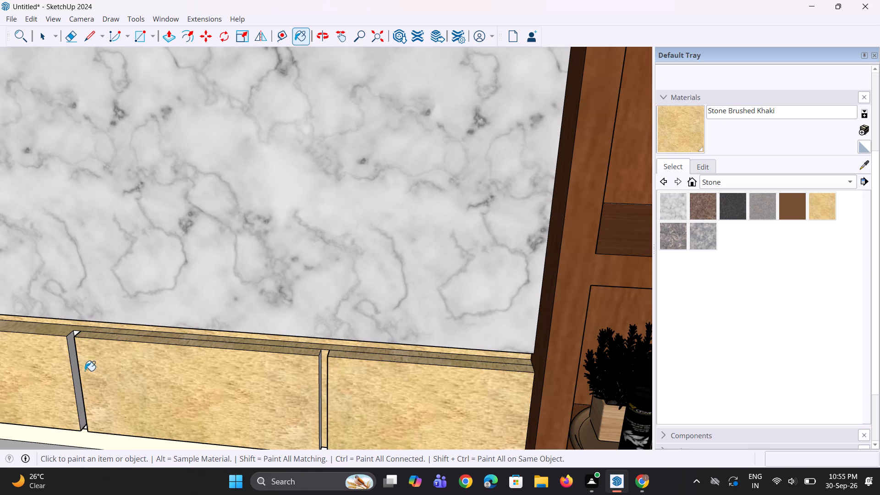
click(75, 372)
click(77, 335)
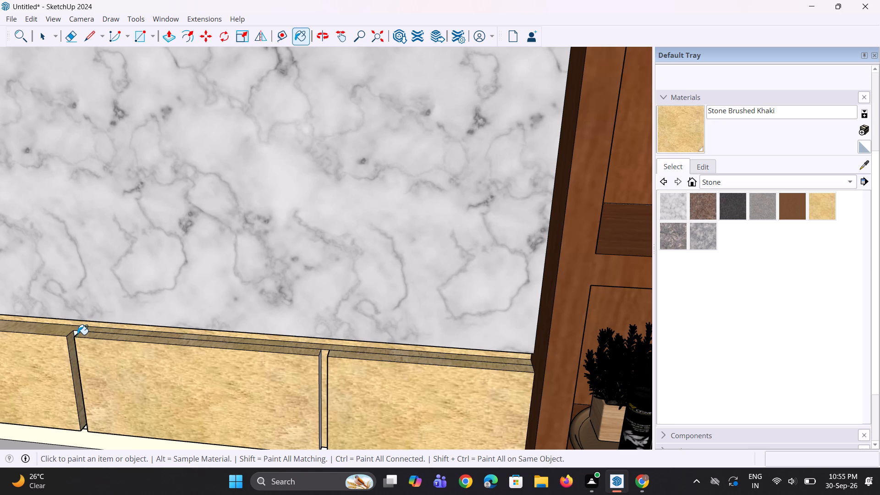
click(75, 335)
Sample Color D02 from the cream wall and paint the strip beneath the TV cabinet with it.
scroll(210, 339, down, 8)
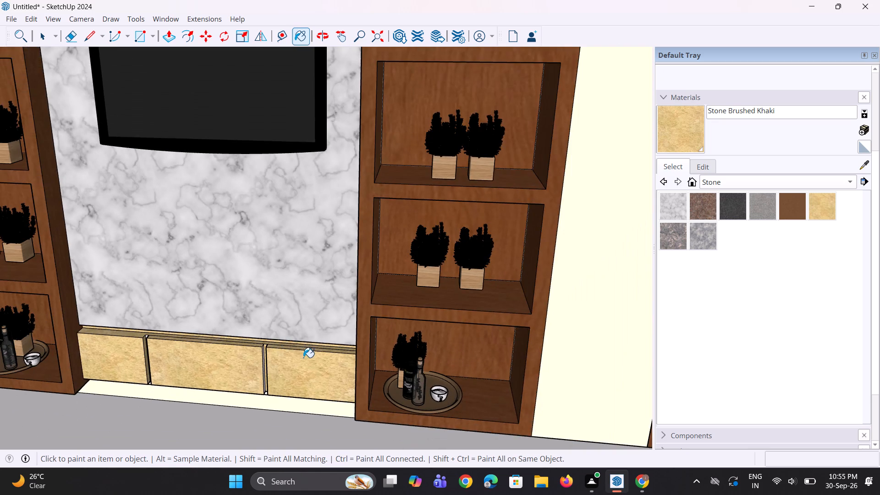
middle_drag(303, 357, 283, 363)
scroll(283, 363, down, 7)
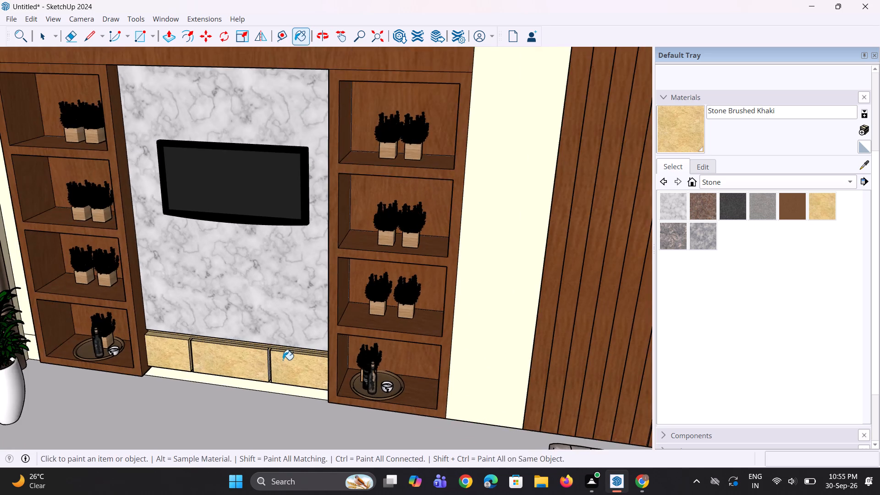
middle_drag(342, 374, 282, 363)
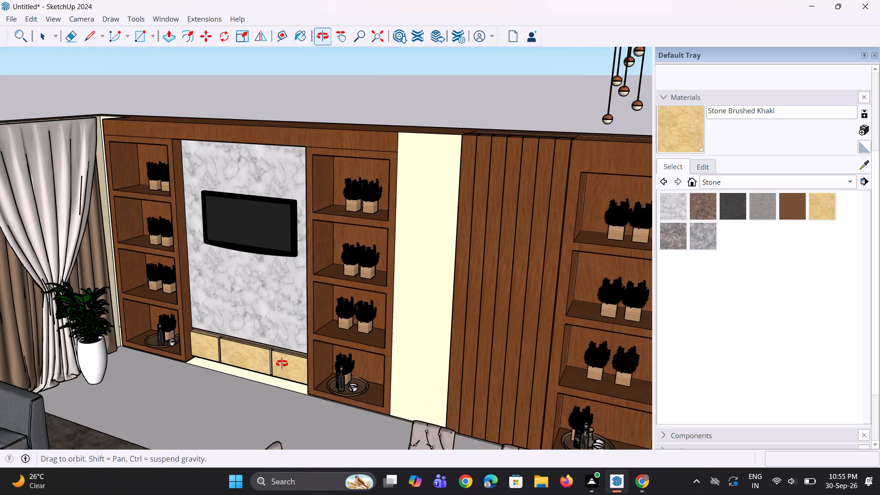
middle_drag(282, 363, 283, 364)
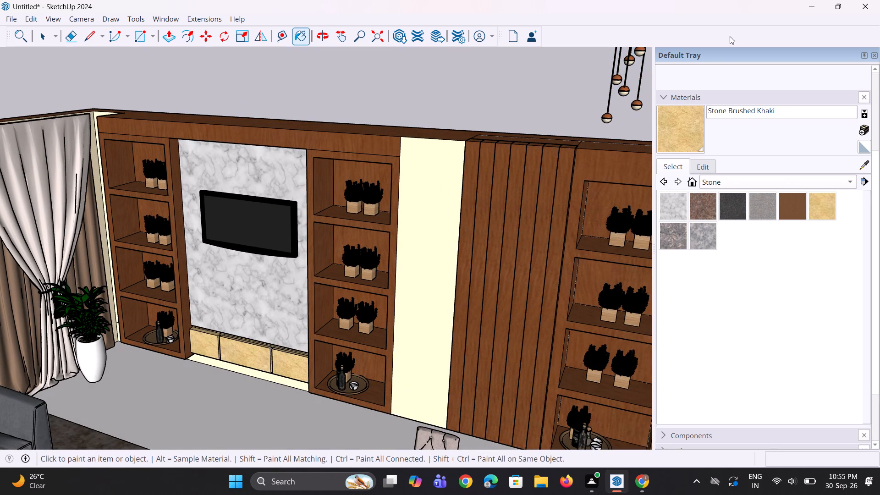
click(866, 161)
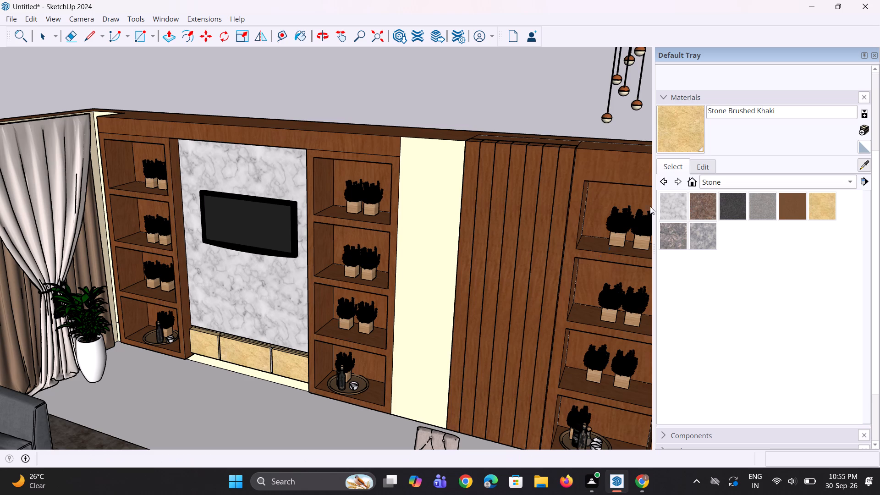
click(432, 265)
scroll(270, 391, up, 3)
middle_drag(271, 384, 276, 340)
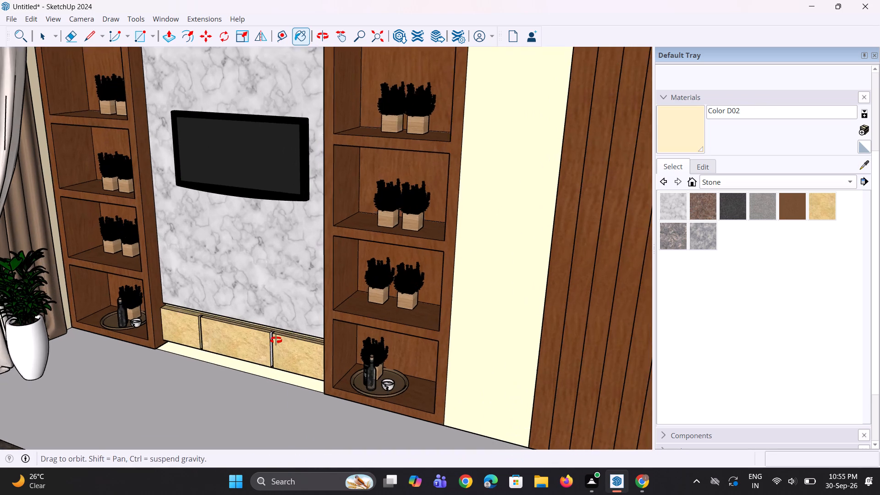
middle_drag(276, 340, 276, 341)
click(269, 383)
scroll(271, 382, down, 3)
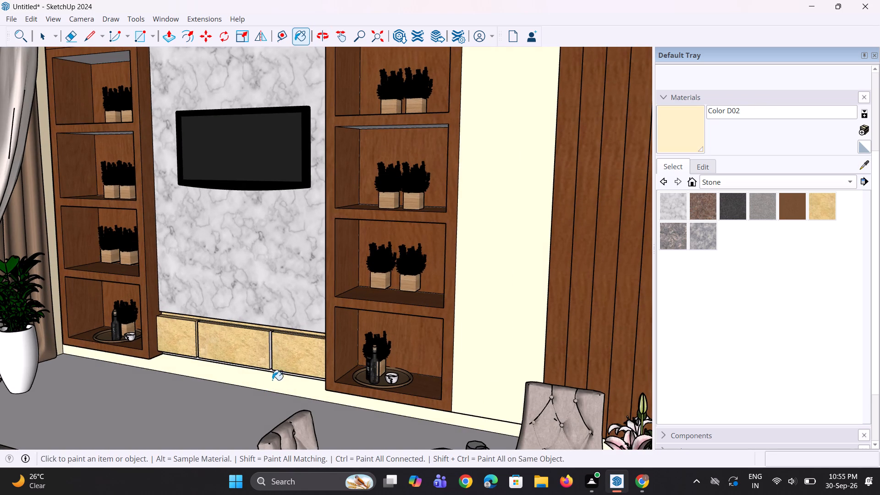
Draw a rotated rectangle standing upright on the curtain wall's top outer edge, about 19' 9" long and 6" high.
scroll(272, 380, down, 6)
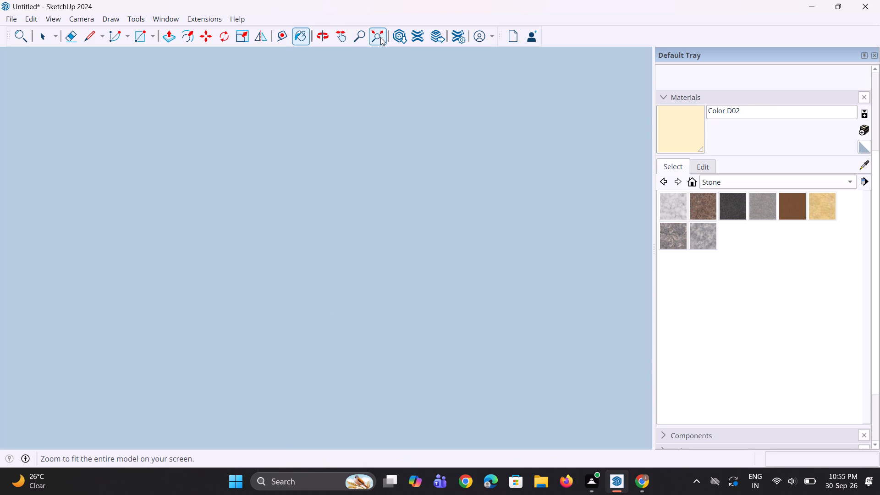
click(380, 37)
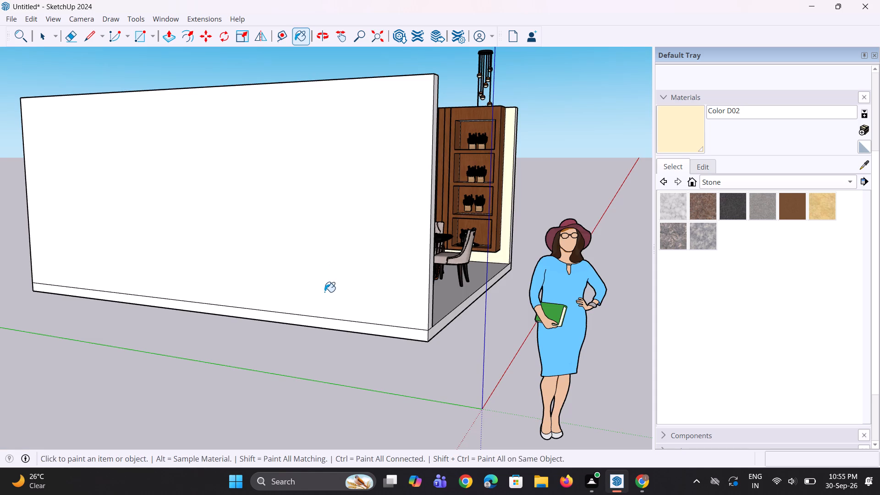
middle_drag(341, 295, 283, 338)
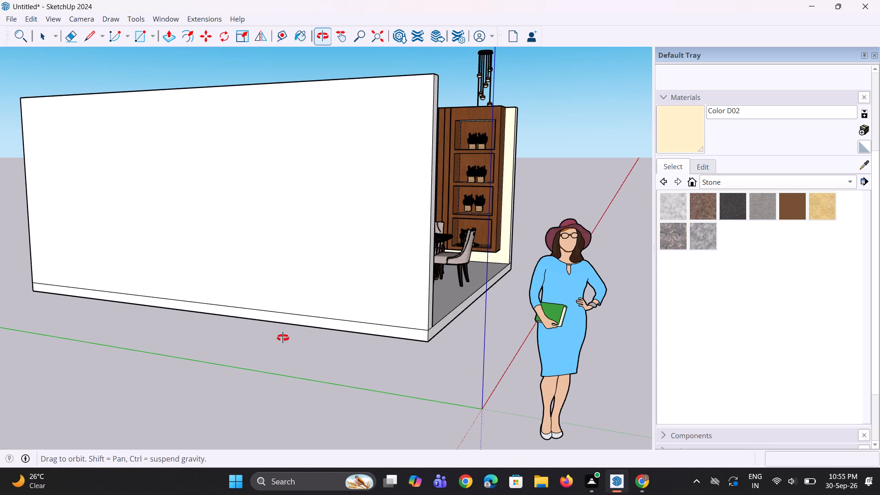
middle_drag(283, 338, 196, 368)
middle_drag(348, 267, 195, 296)
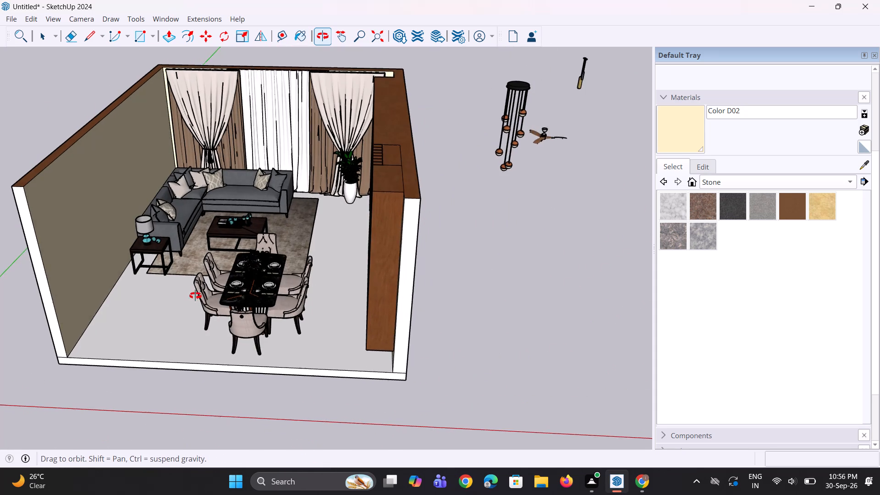
middle_drag(195, 296, 219, 291)
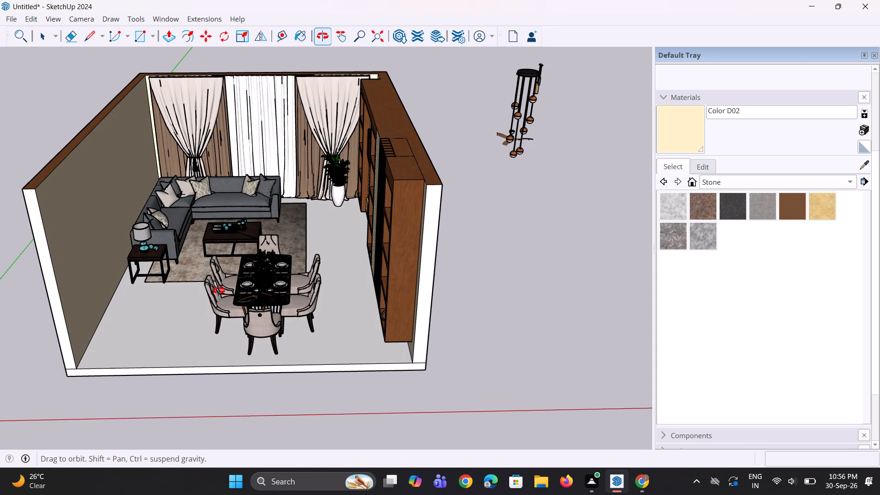
middle_drag(219, 291, 282, 277)
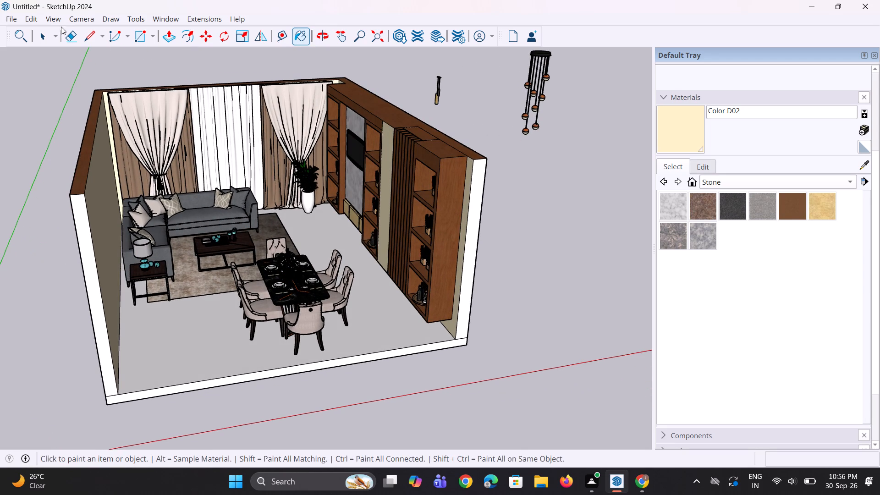
click(154, 30)
click(152, 67)
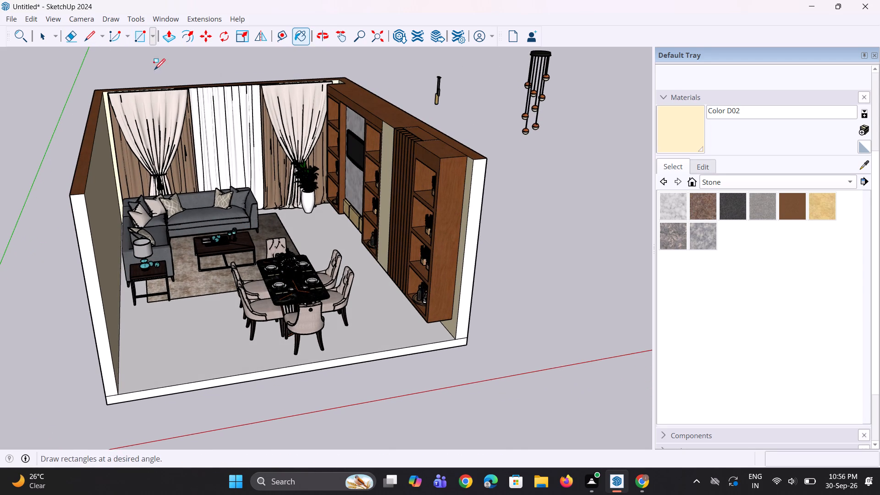
middle_drag(207, 134, 200, 179)
scroll(208, 162, down, 1)
scroll(127, 66, up, 1)
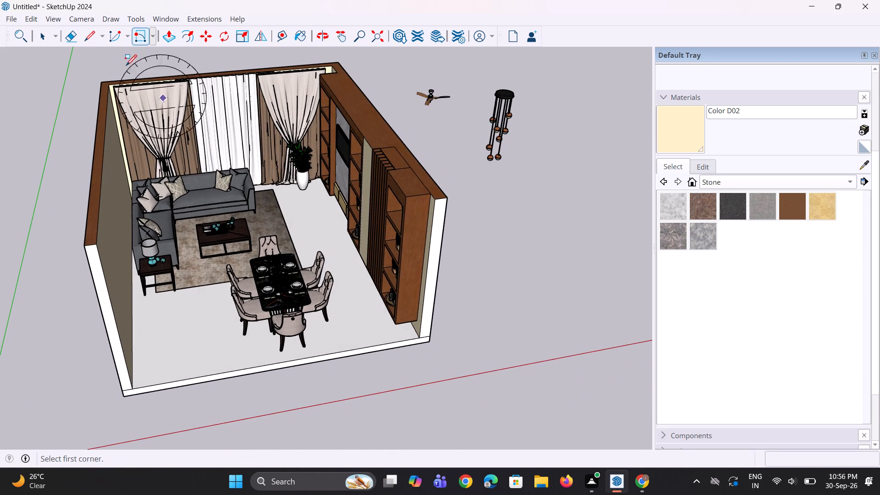
scroll(126, 65, up, 3)
click(93, 88)
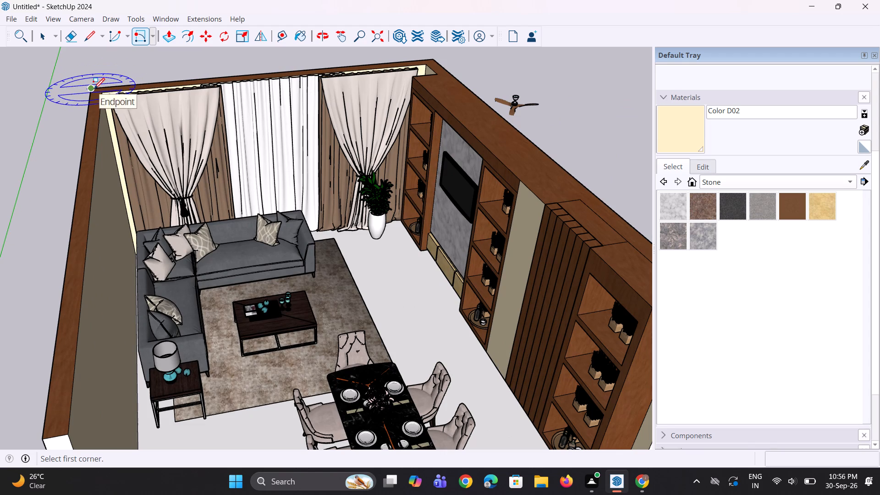
click(435, 59)
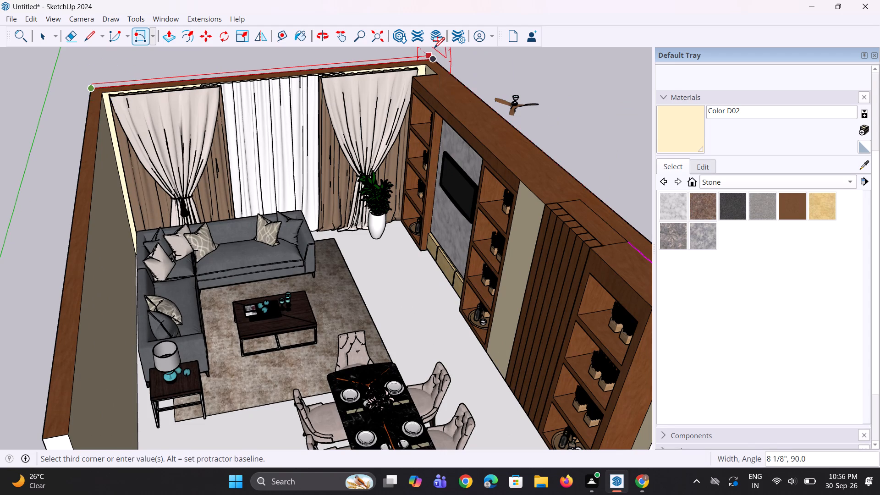
text(6")
key(Return)
Push/Pull the 6" strip above the curtains about 23' 11 7/8" across the room to form the ceiling slab.
middle_drag(394, 93, 351, 115)
scroll(351, 114, down, 7)
scroll(416, 72, up, 2)
key(p)
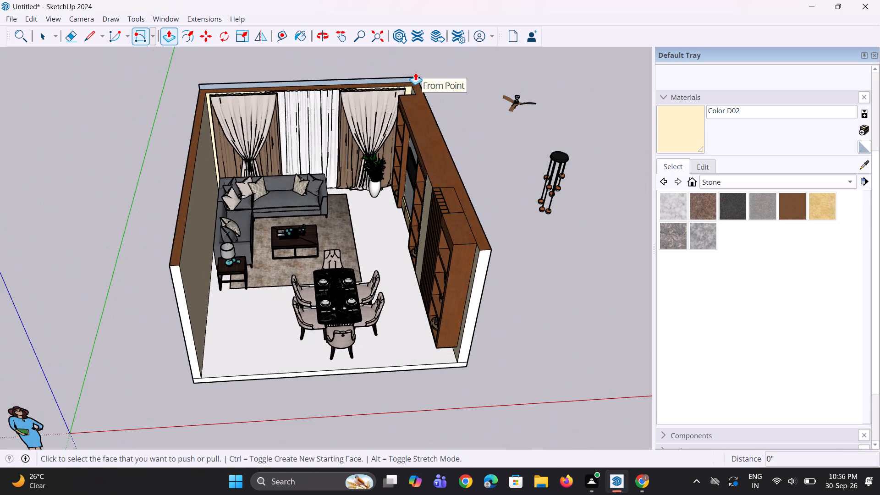
scroll(412, 73, up, 4)
click(407, 78)
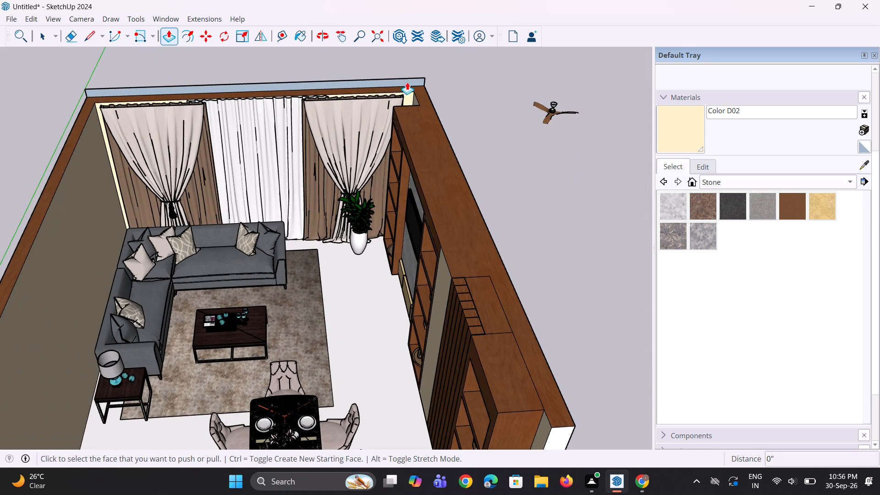
click(409, 84)
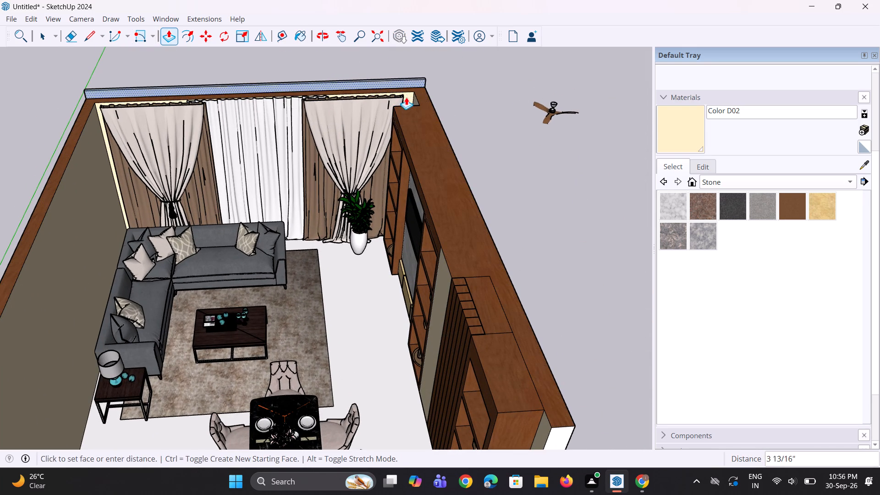
scroll(399, 122, down, 1)
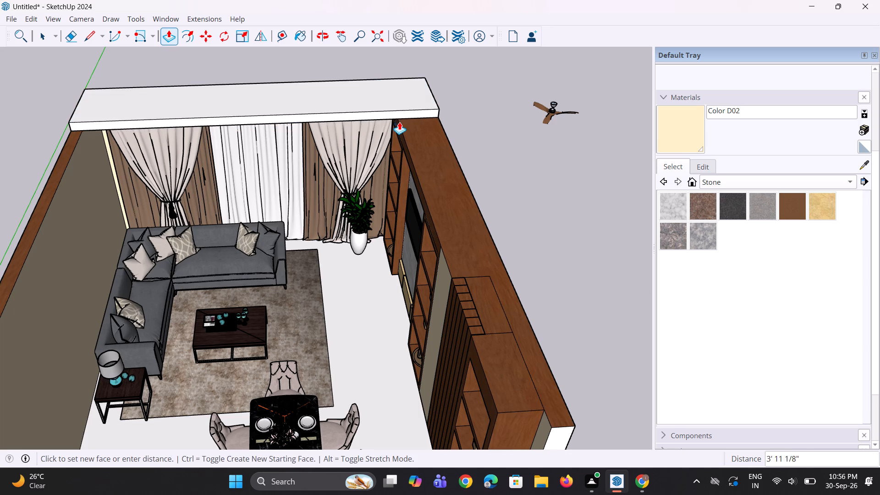
scroll(399, 122, down, 6)
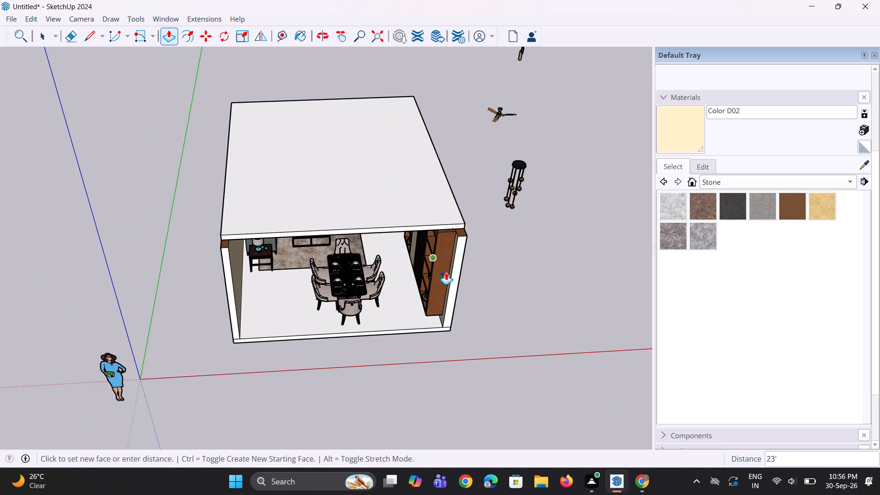
click(456, 269)
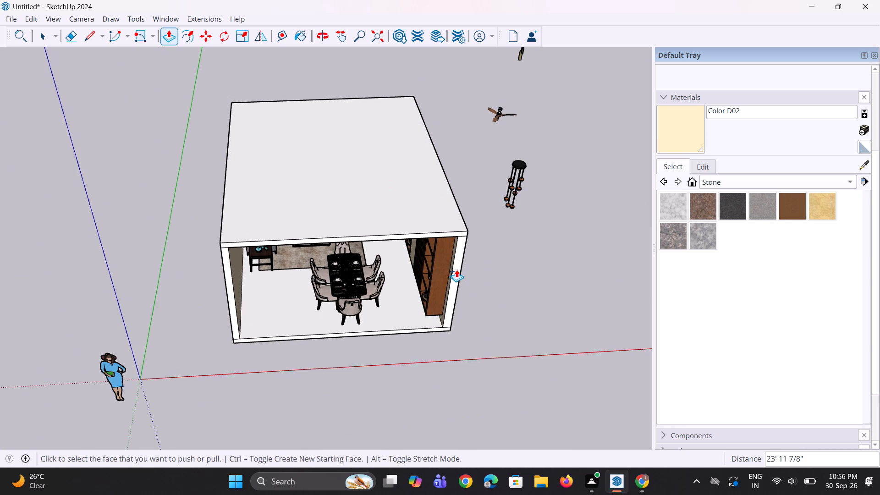
Offset the ceiling's underside outline inward by about 1' 11" to create a border around a central panel.
middle_drag(445, 279, 452, 81)
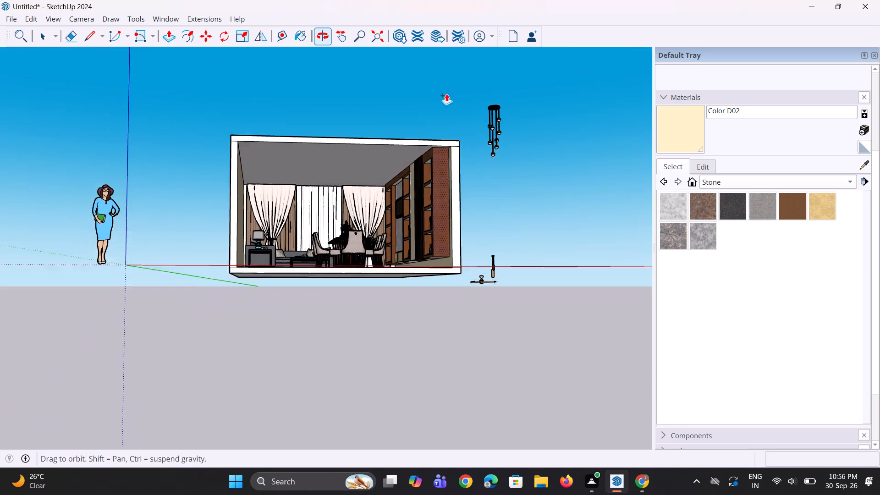
scroll(402, 188, up, 7)
scroll(320, 167, up, 1)
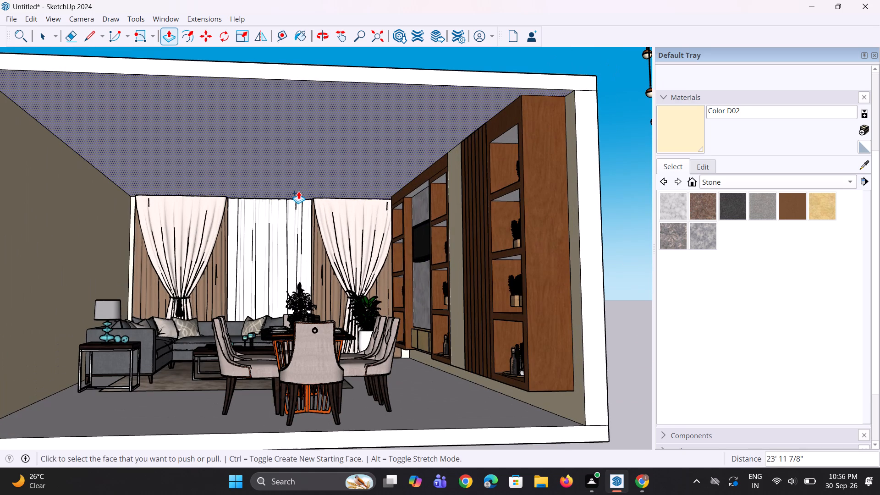
key(space)
key(space)
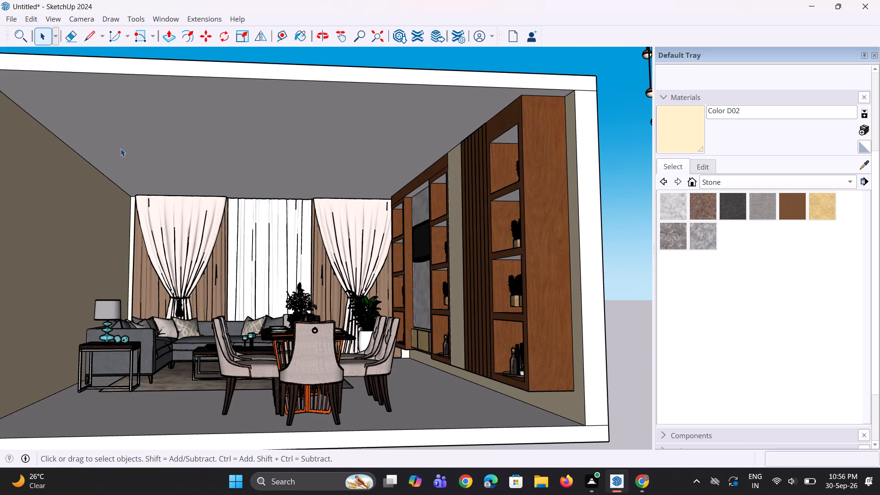
click(142, 151)
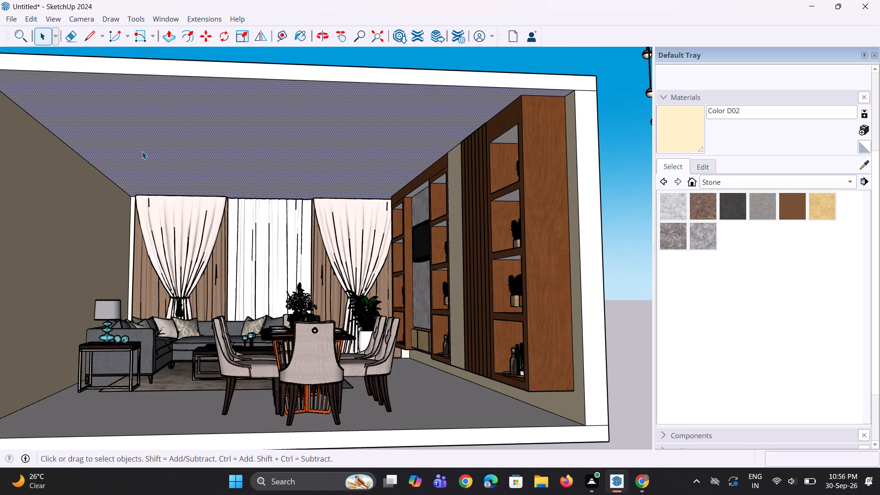
key(f)
click(153, 145)
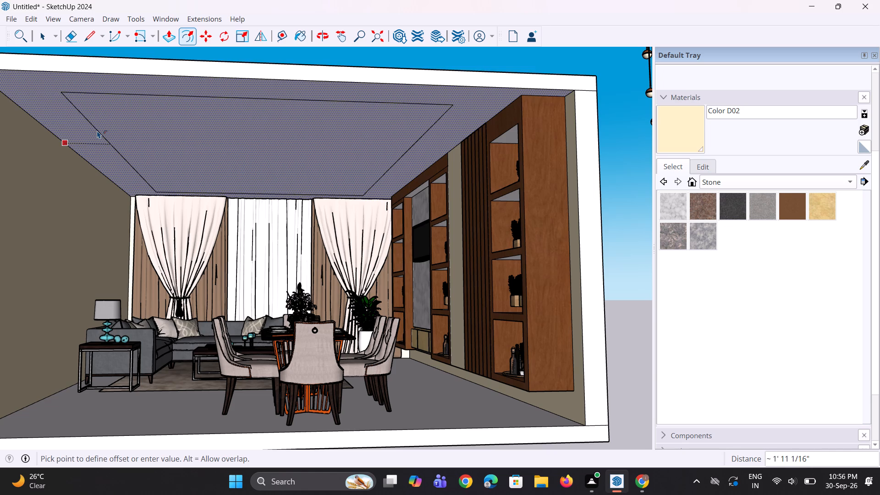
click(98, 131)
middle_drag(189, 148, 187, 164)
key(space)
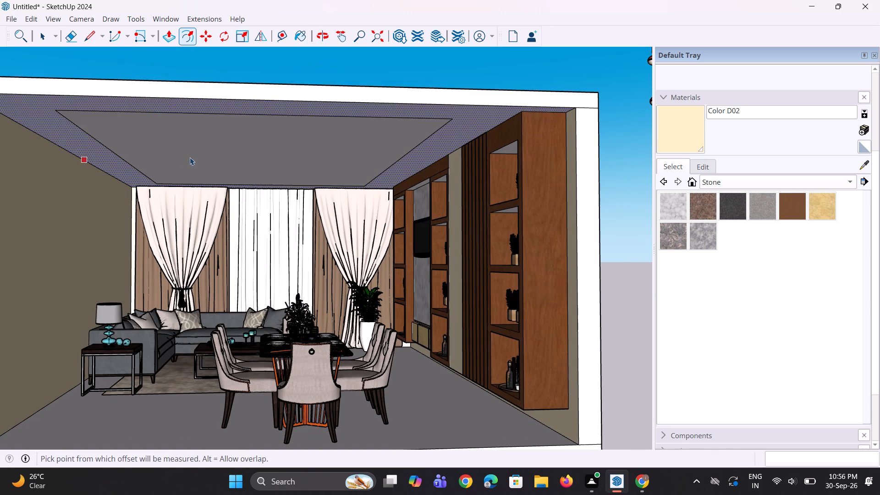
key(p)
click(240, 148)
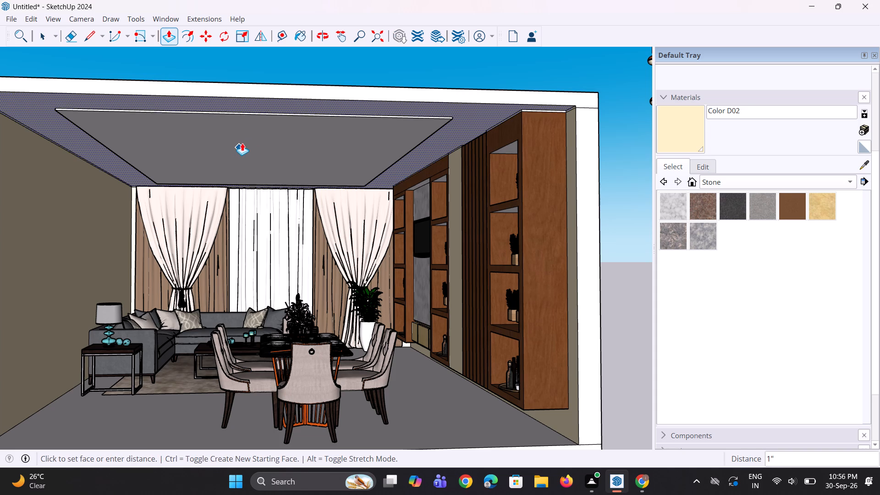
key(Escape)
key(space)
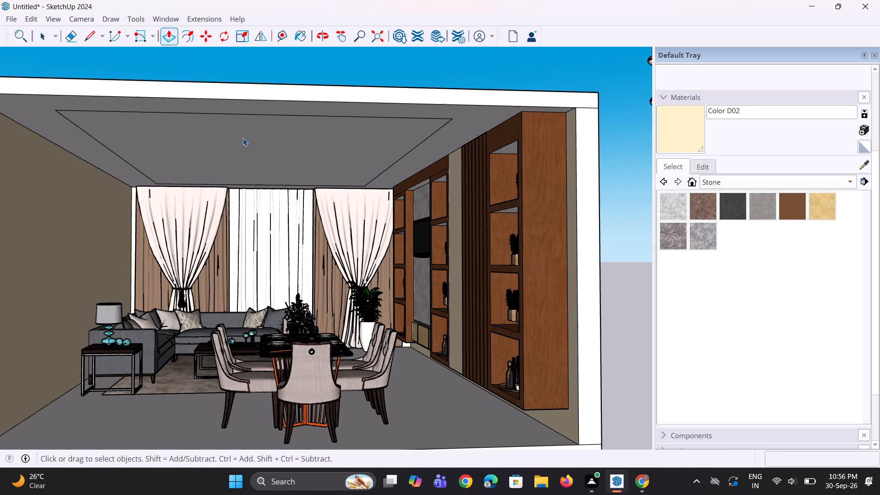
Push/Pull the central ceiling panel upward about 4 5/8" to form a recessed ceiling.
key(space)
click(276, 79)
click(266, 165)
key(p)
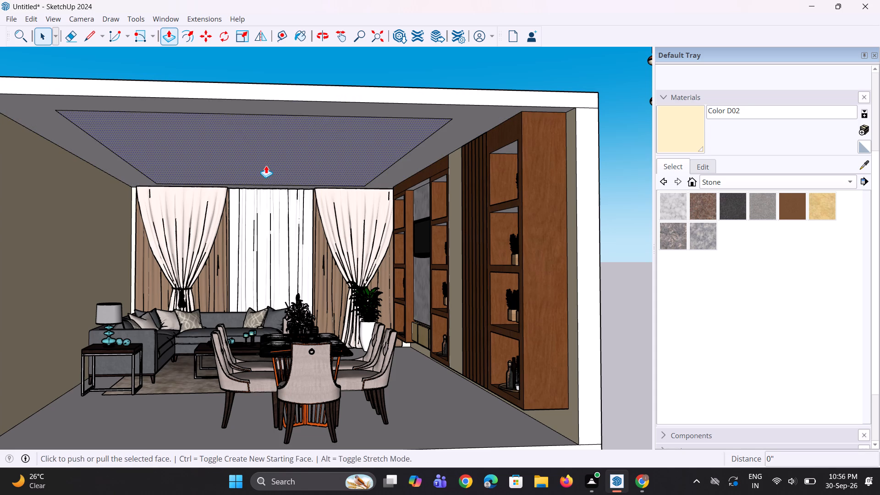
click(267, 163)
click(269, 154)
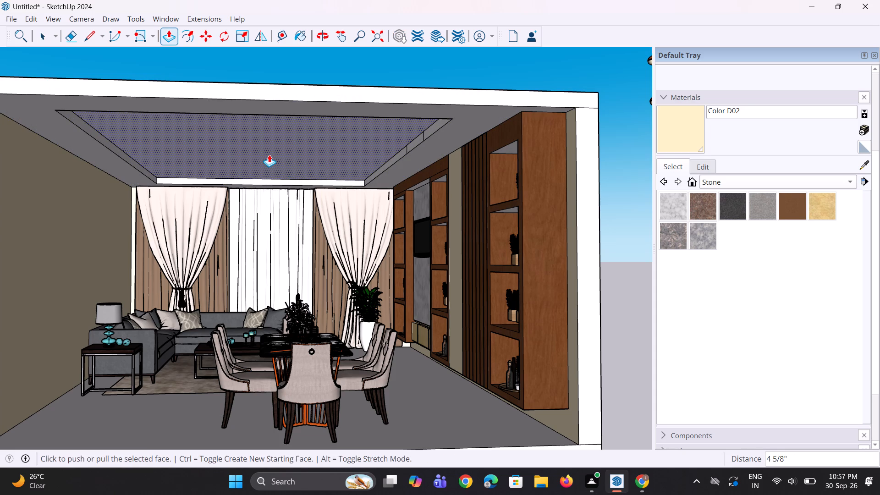
key(space)
key(space)
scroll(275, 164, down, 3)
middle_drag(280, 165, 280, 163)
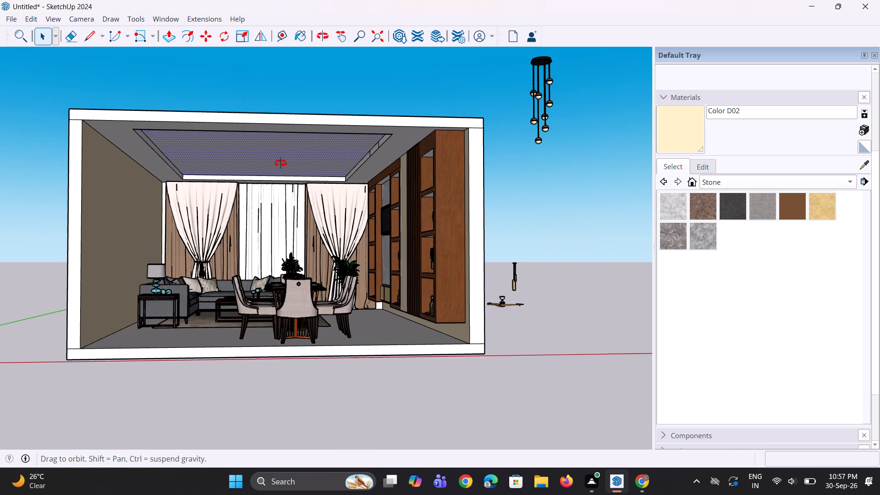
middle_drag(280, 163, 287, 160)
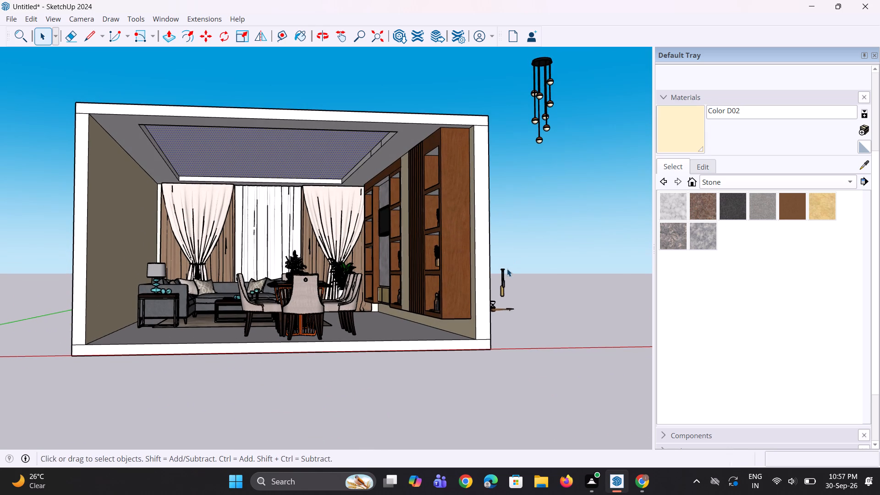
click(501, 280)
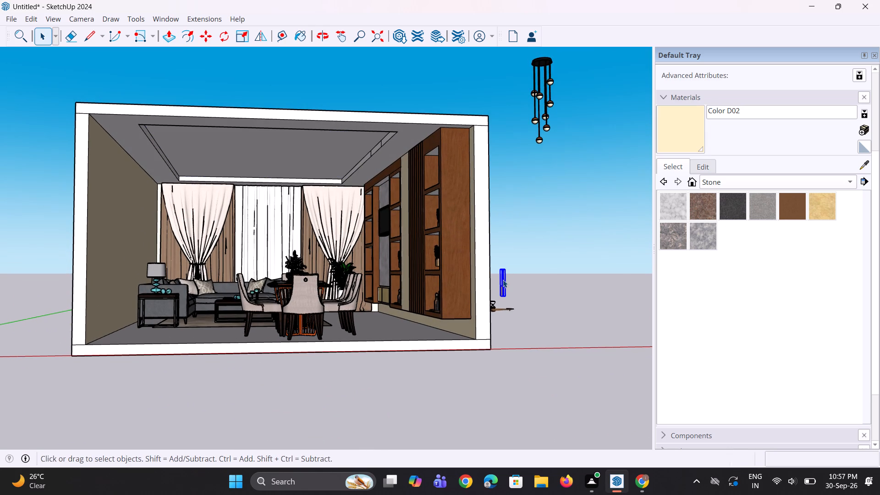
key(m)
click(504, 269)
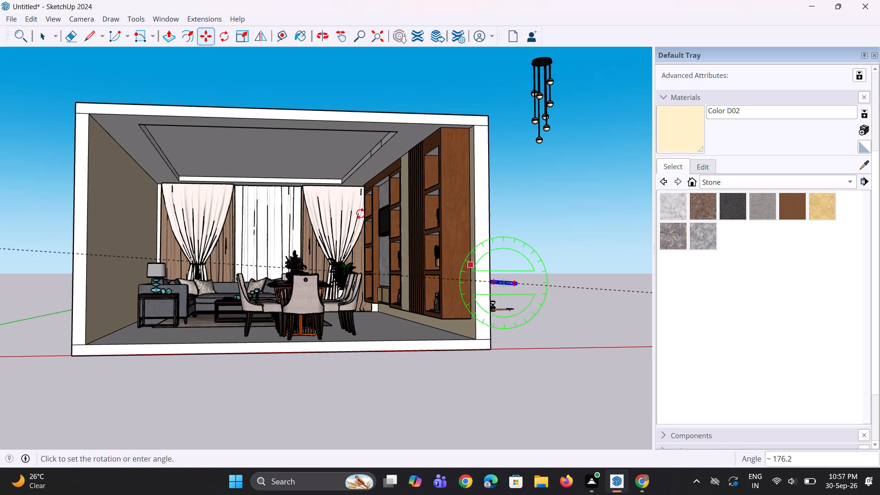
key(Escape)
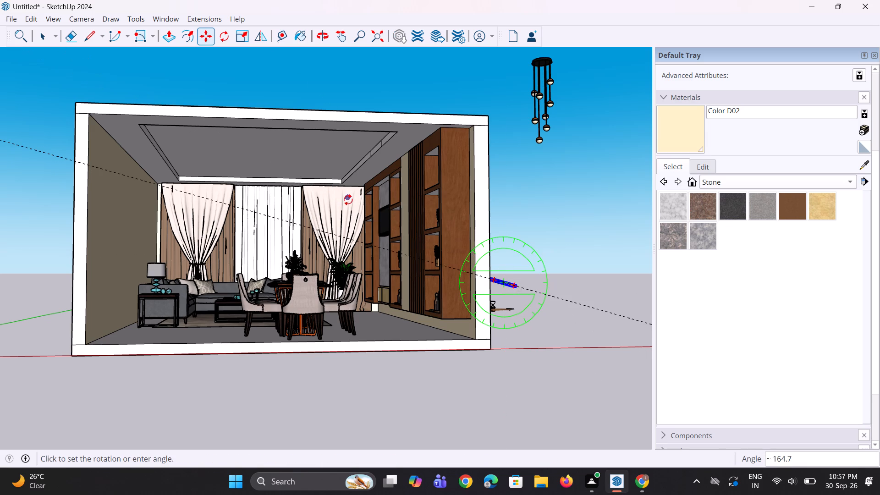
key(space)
Move the cluster pendant light about 14' 2 11/16" from outside the room to the recessed ceiling above the dining table.
click(543, 133)
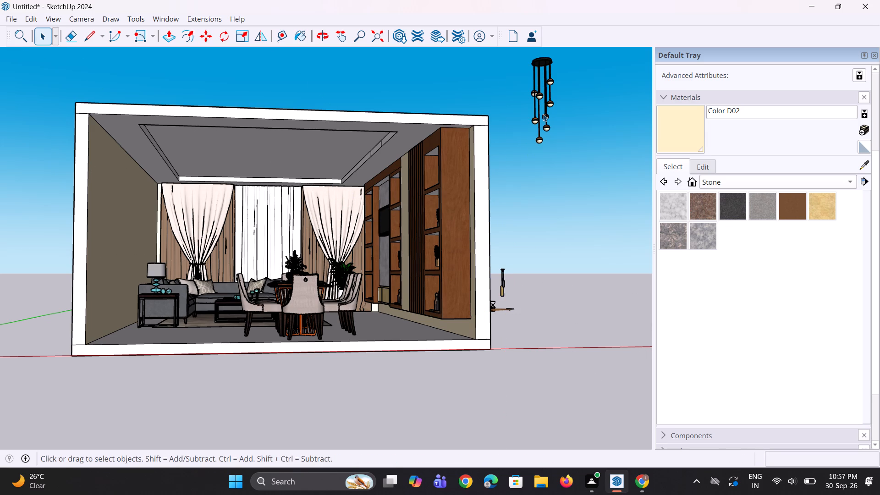
click(543, 113)
click(552, 105)
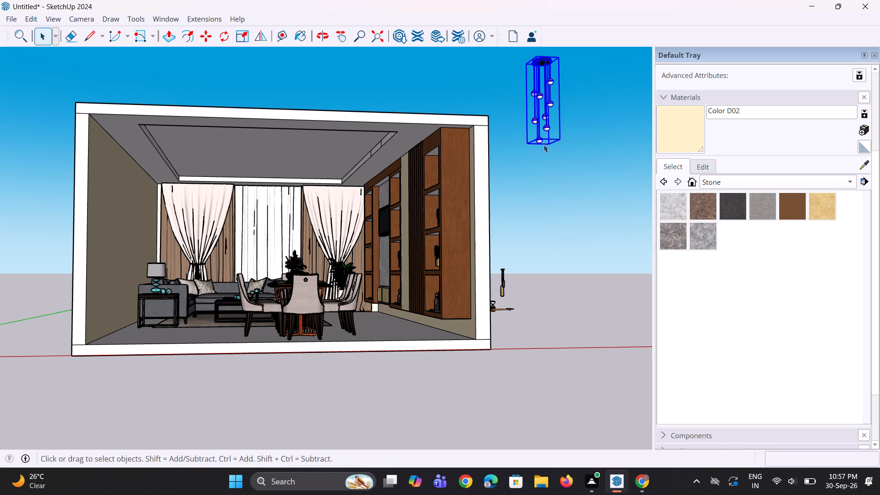
key(m)
click(560, 56)
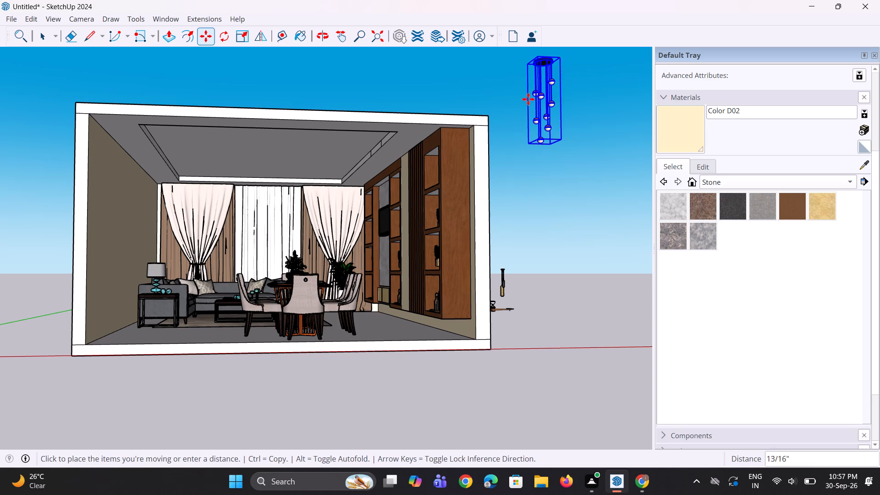
scroll(323, 158, up, 3)
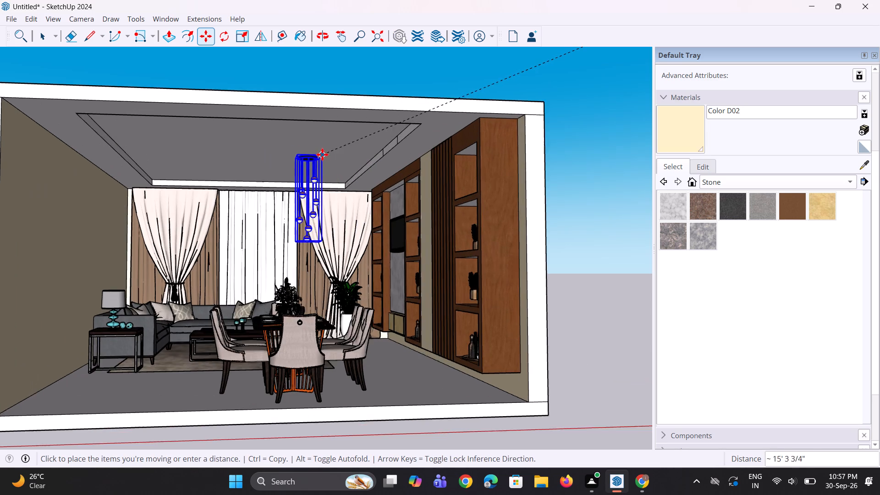
scroll(322, 154, up, 1)
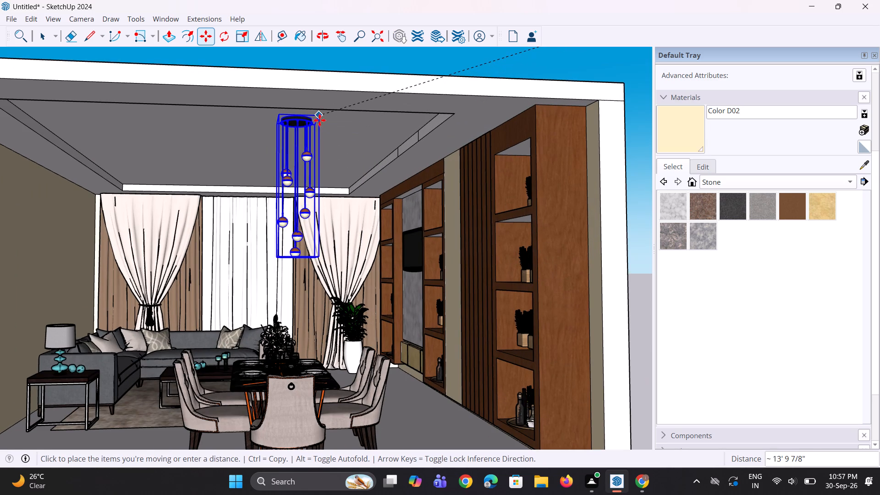
click(318, 136)
middle_drag(257, 177, 306, 175)
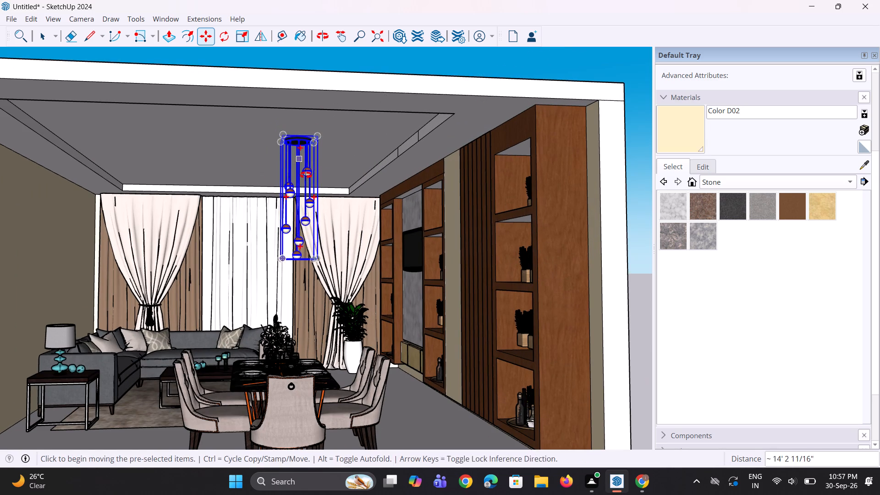
middle_drag(306, 175, 363, 176)
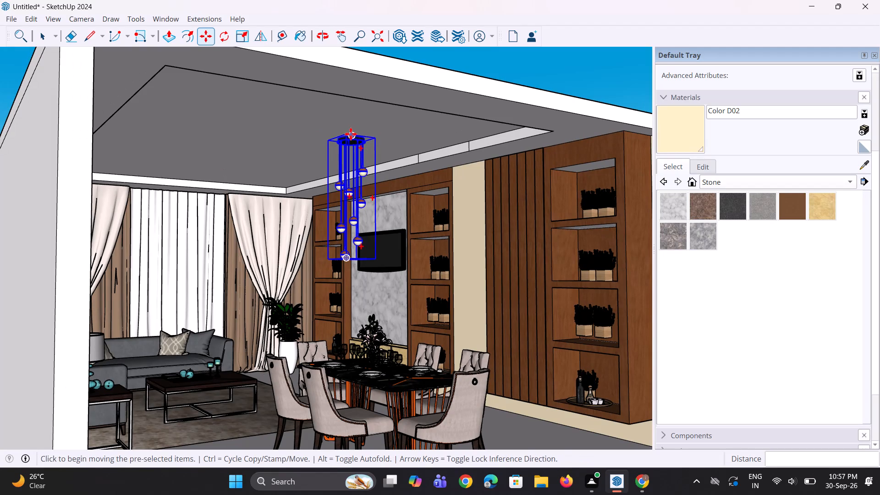
click(351, 134)
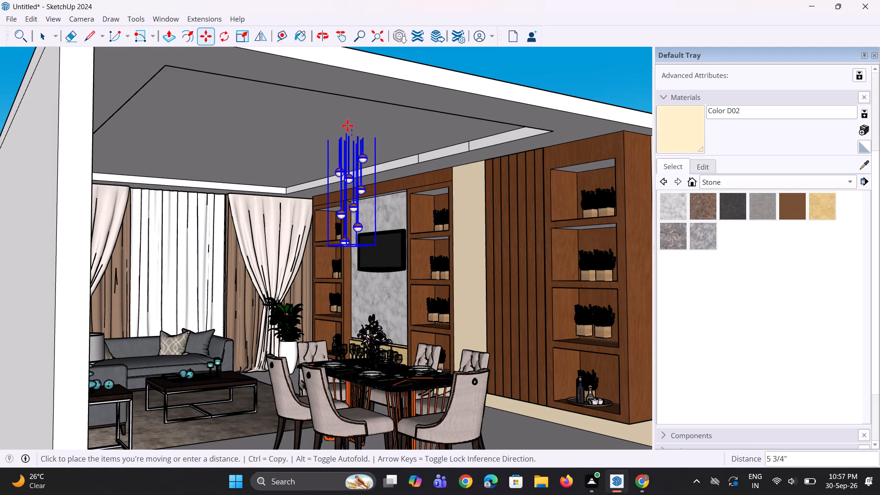
click(347, 133)
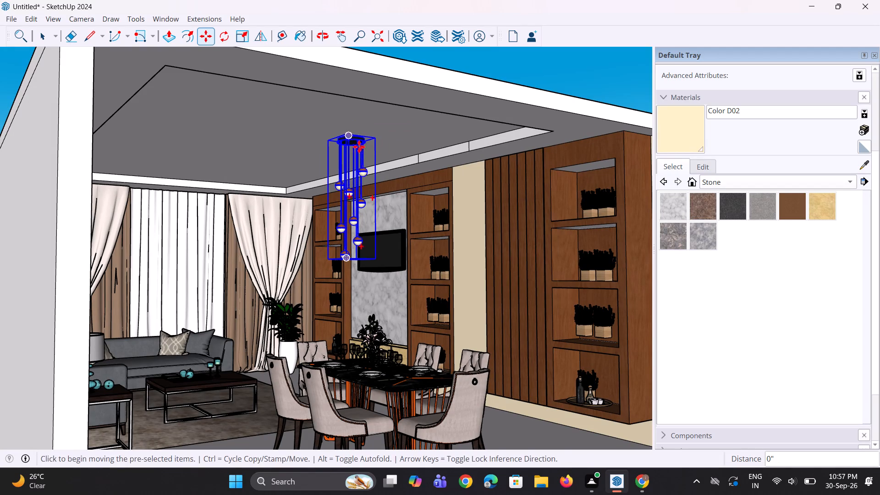
Copy the cluster pendant light about 1' 8 7/8" to place a second one beside it above the dining table.
middle_drag(367, 150, 383, 172)
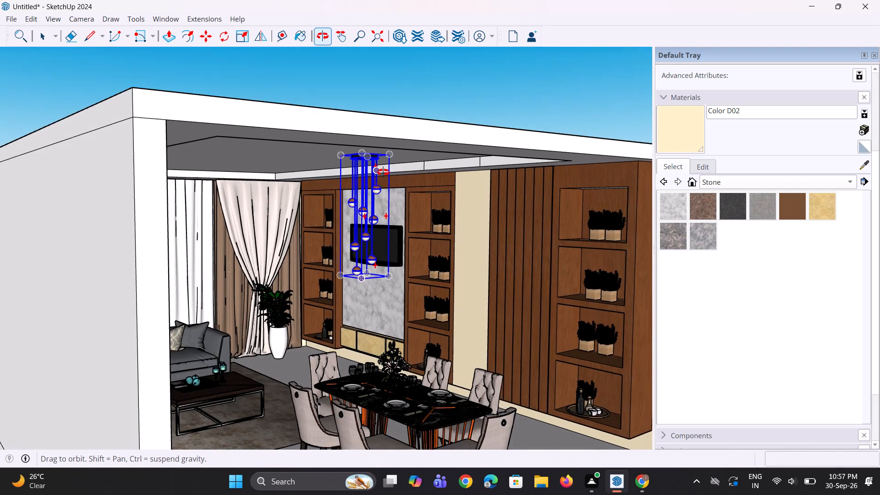
middle_drag(383, 172, 382, 172)
scroll(386, 161, up, 2)
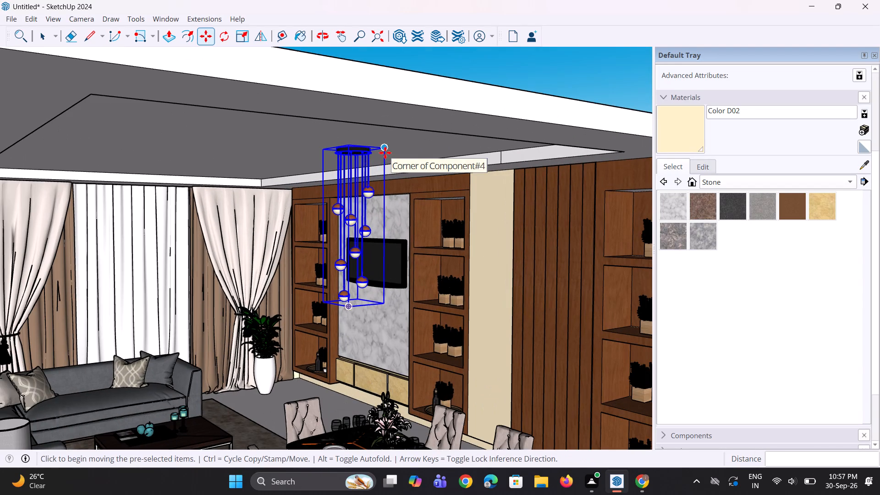
click(385, 153)
key(m)
click(385, 153)
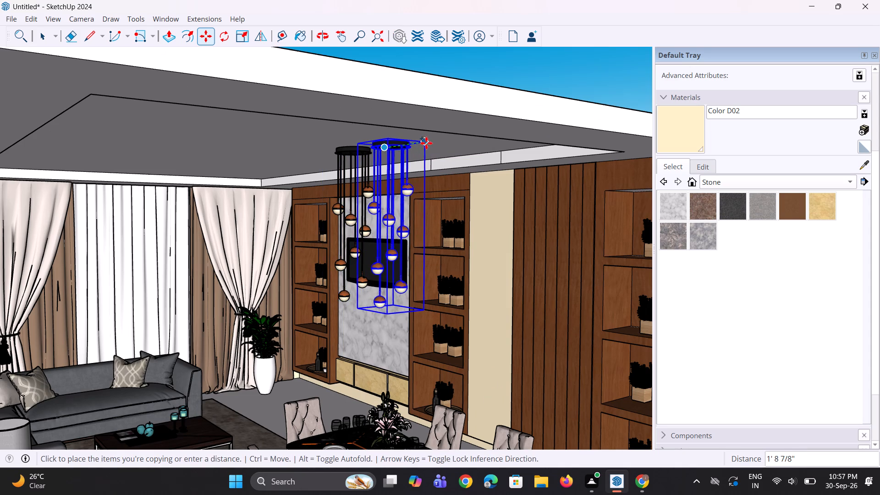
click(426, 143)
middle_drag(404, 164, 448, 179)
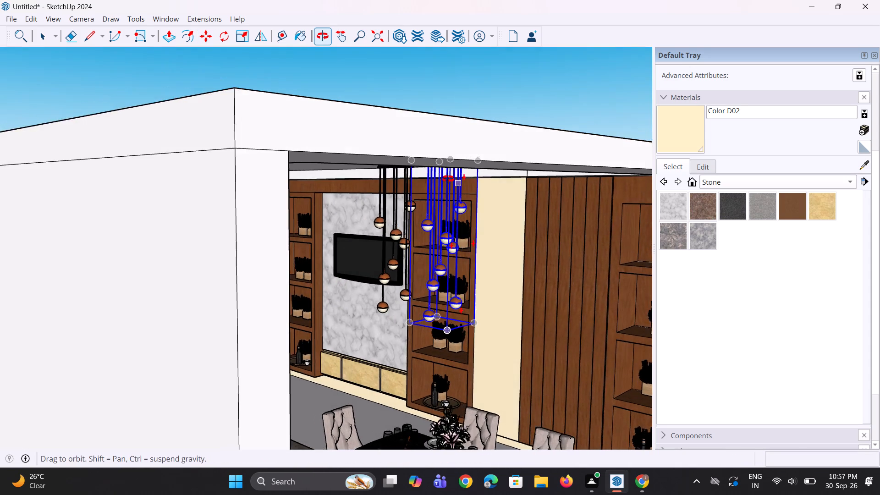
middle_drag(448, 179, 432, 173)
key(space)
key(space)
scroll(346, 217, down, 4)
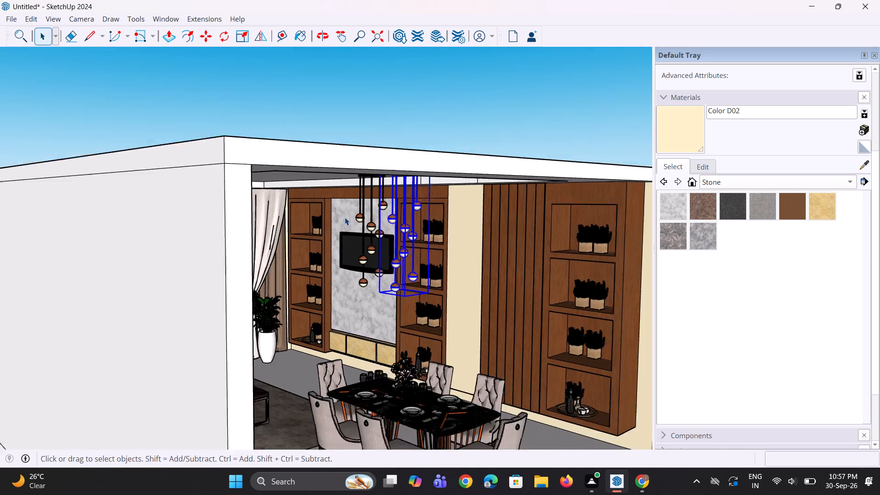
scroll(345, 217, down, 3)
click(434, 142)
Move the ceiling fan from outside the building into the living and dining room.
middle_drag(477, 206, 377, 218)
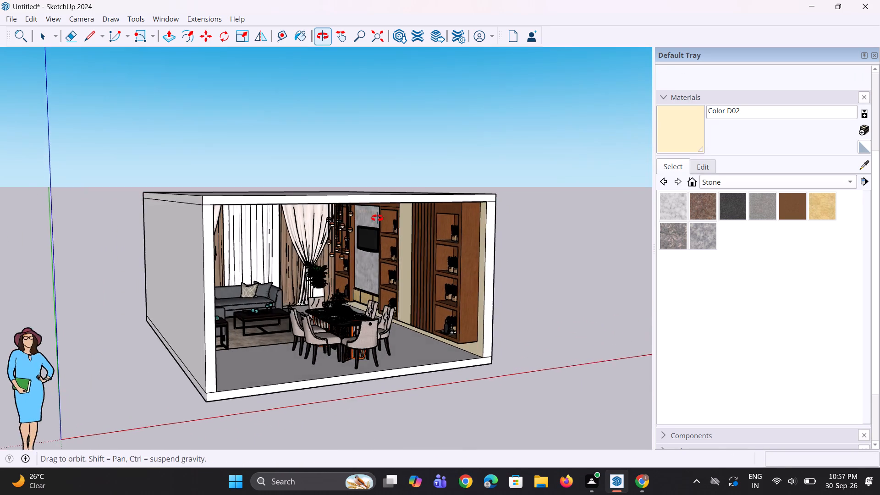
middle_drag(377, 218, 377, 219)
middle_drag(452, 224, 358, 225)
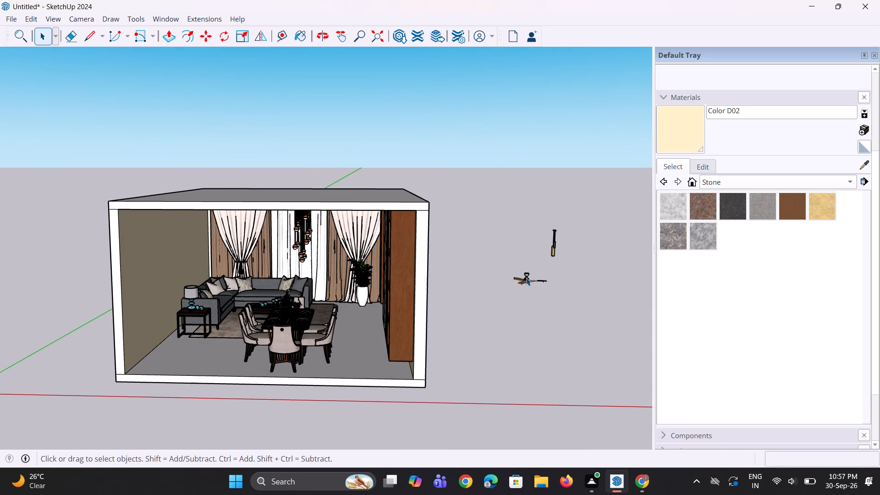
click(526, 278)
key(m)
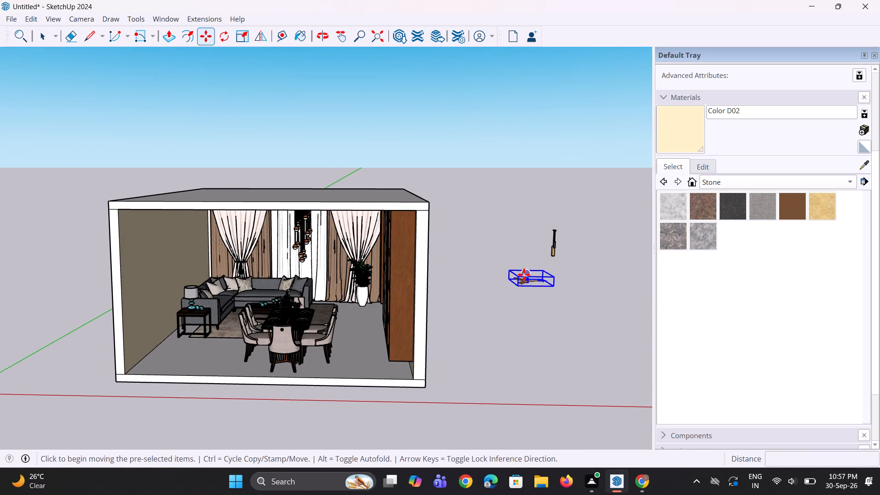
click(524, 275)
scroll(276, 286, up, 2)
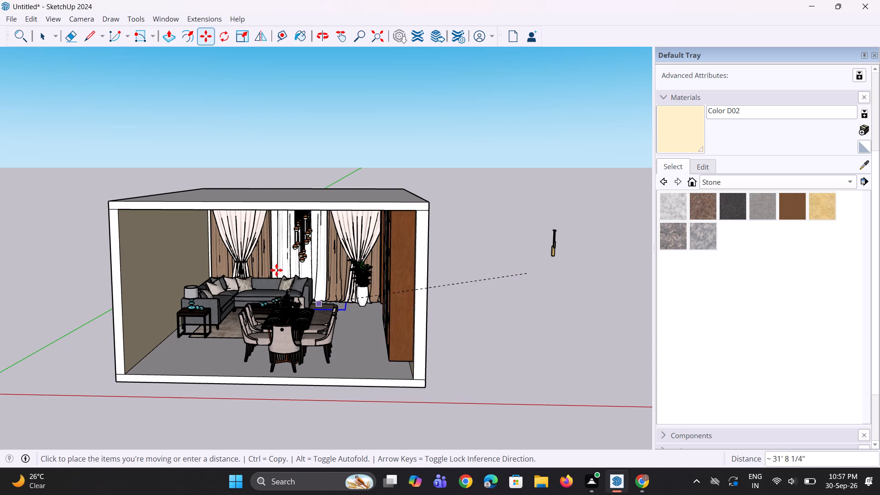
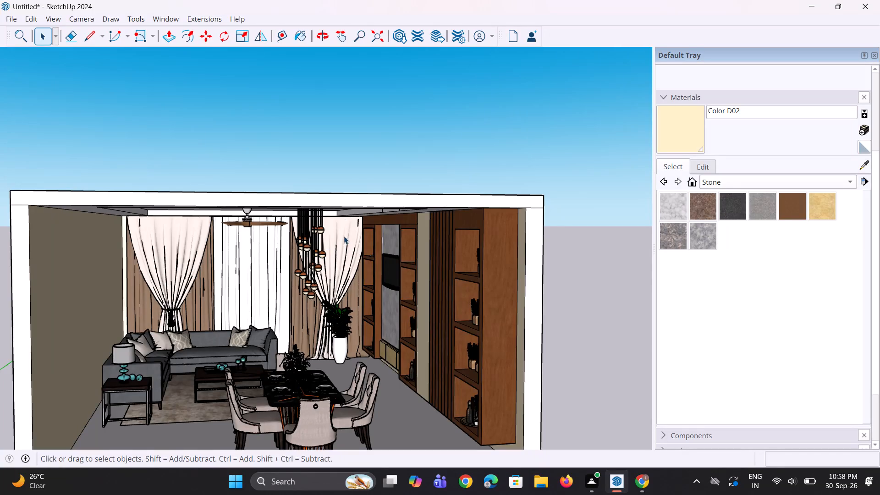
Inspect the furnished living and dining room, including the recessed ceiling, pendant lights, ceiling fan and shelving wall.
scroll(392, 132, down, 2)
scroll(329, 224, up, 3)
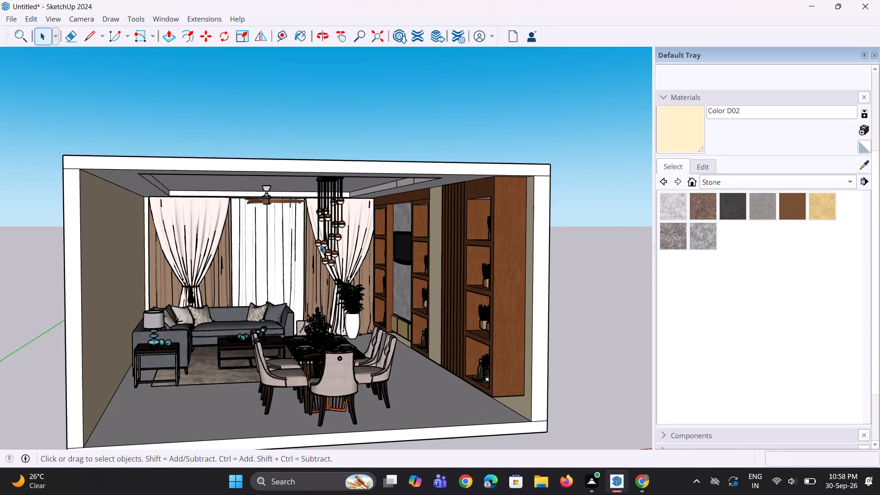
scroll(320, 245, up, 2)
middle_drag(319, 246, 380, 236)
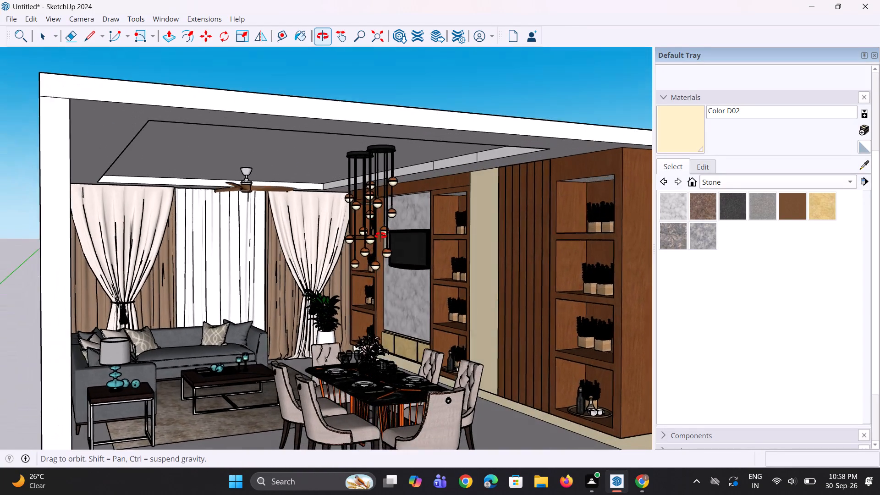
middle_drag(380, 236, 378, 229)
middle_click(377, 230)
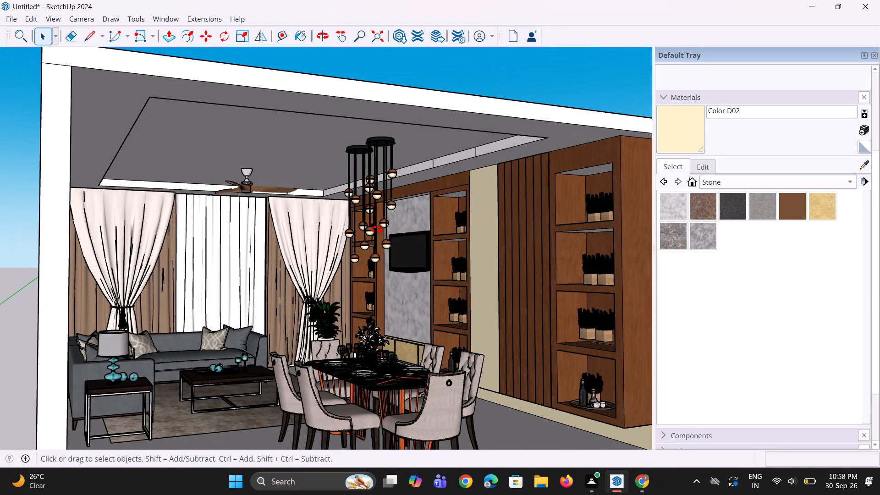
middle_drag(379, 230, 373, 229)
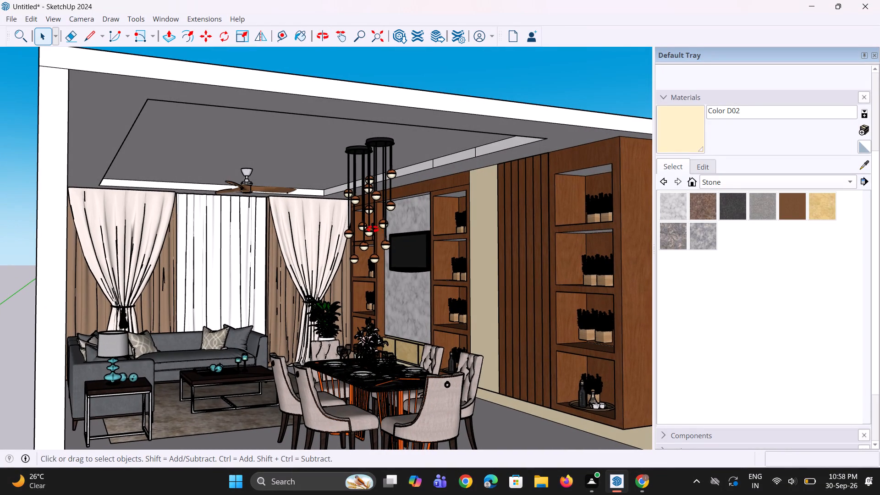
middle_drag(373, 229, 343, 230)
scroll(292, 251, down, 2)
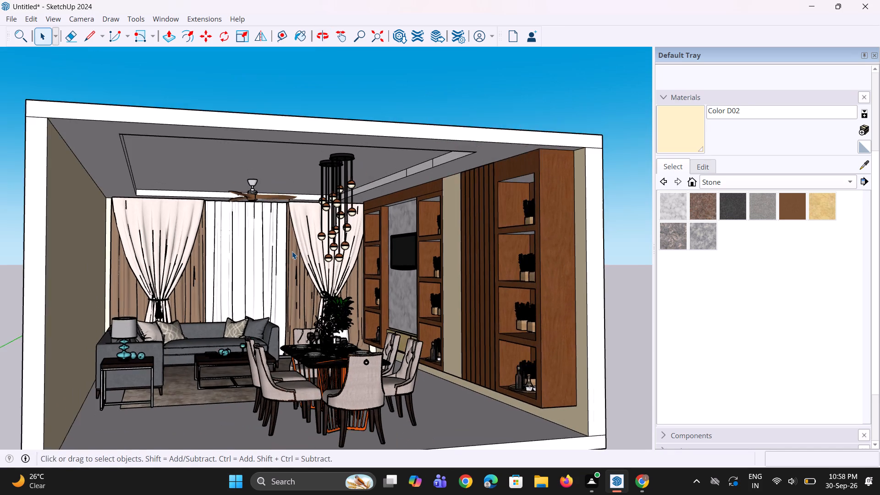
click(539, 119)
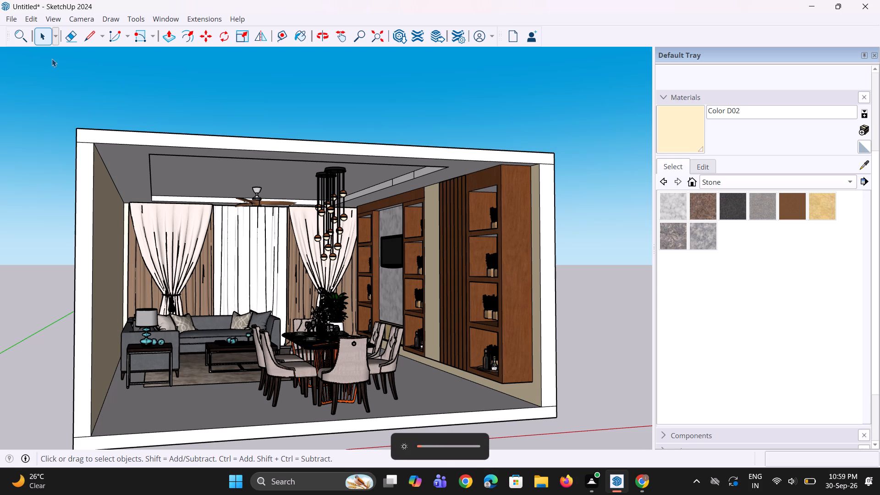
Save the model as klklkl in the Documents folder.
key(ctrl+s)
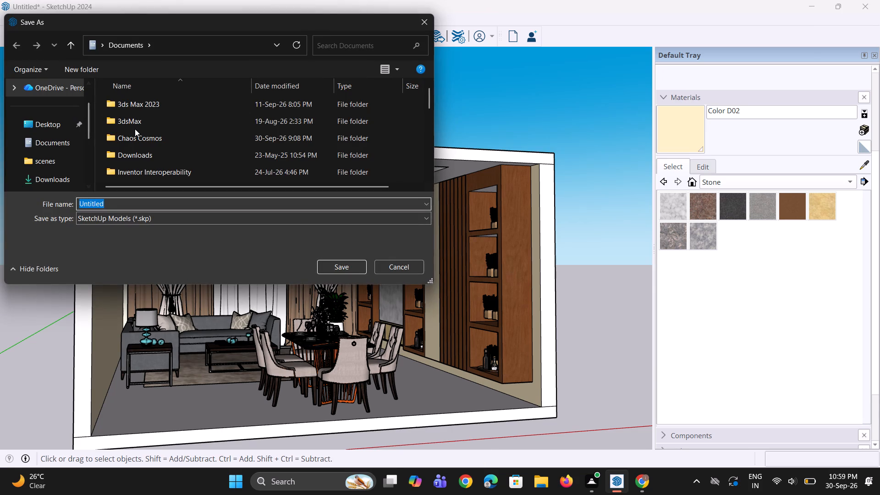
text(klklkl)
key(Return)
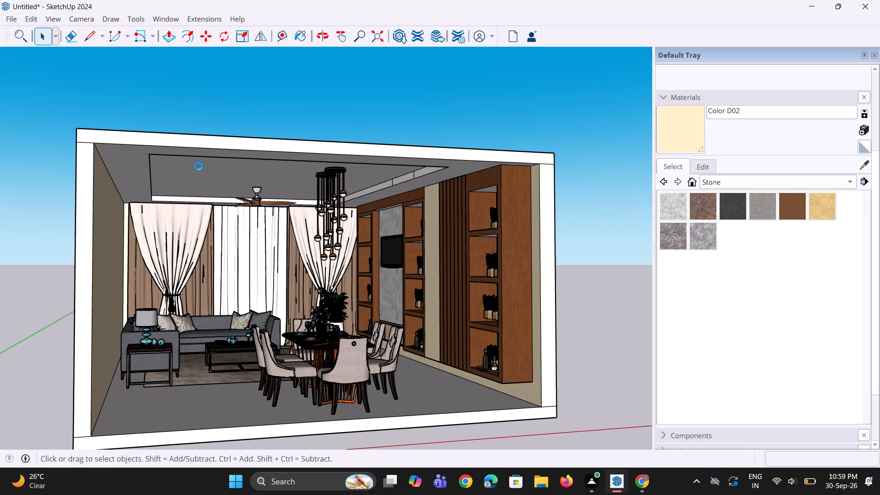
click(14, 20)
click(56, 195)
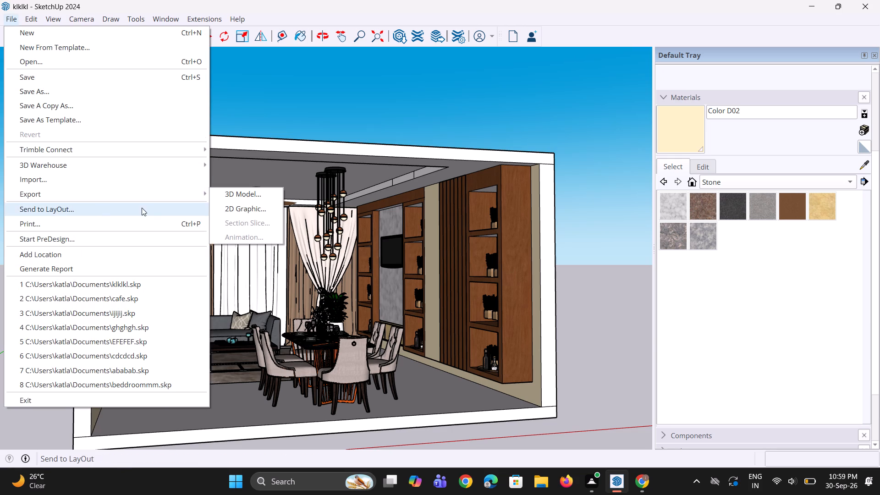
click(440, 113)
Delete the leftover object standing outside the room and save the model again.
scroll(342, 212, down, 3)
middle_drag(387, 223, 308, 306)
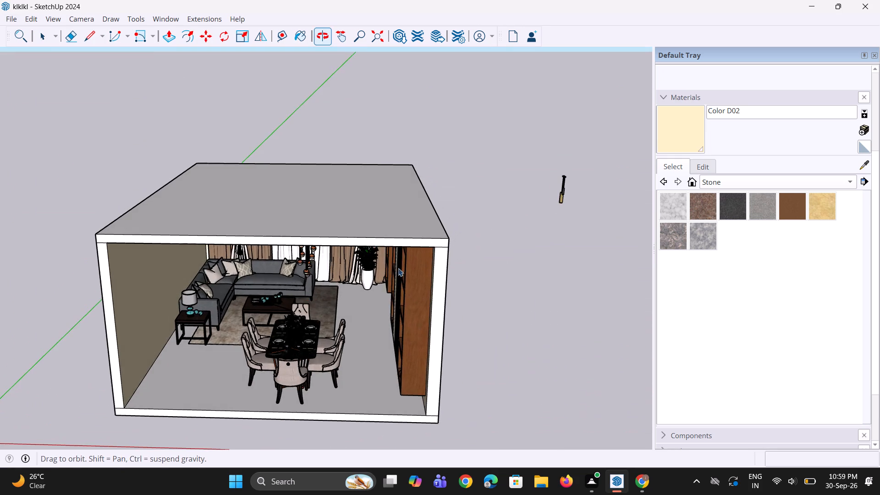
drag(539, 150, 581, 237)
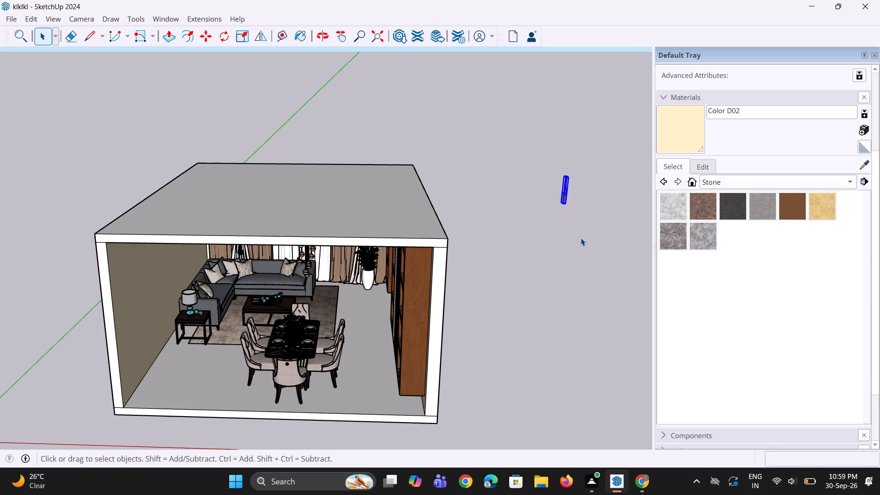
key(Delete)
key(ctrl+s)
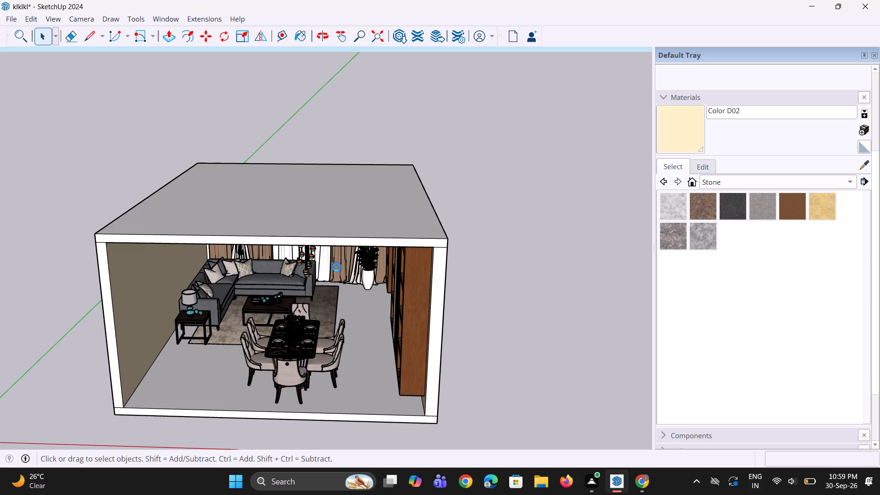
Export an eye-level view of the room through its open front as a PNG image named klklkl in the Documents folder.
middle_drag(129, 220, 150, 161)
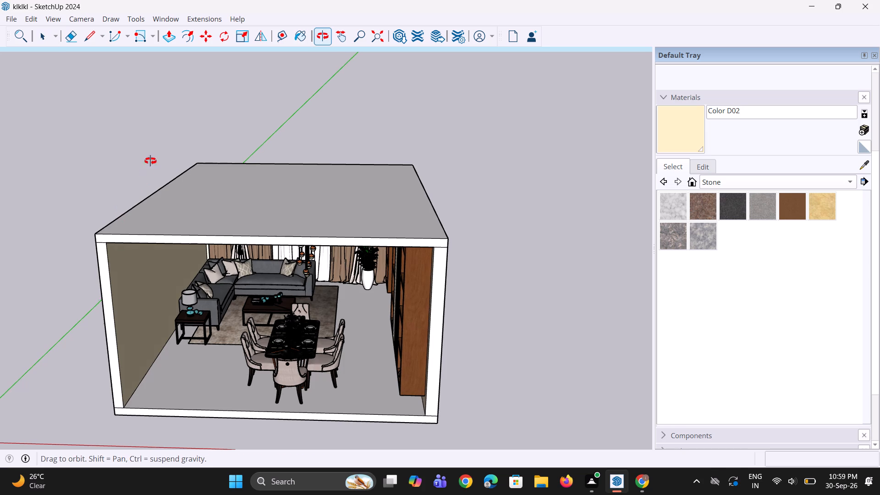
middle_drag(150, 161, 158, 138)
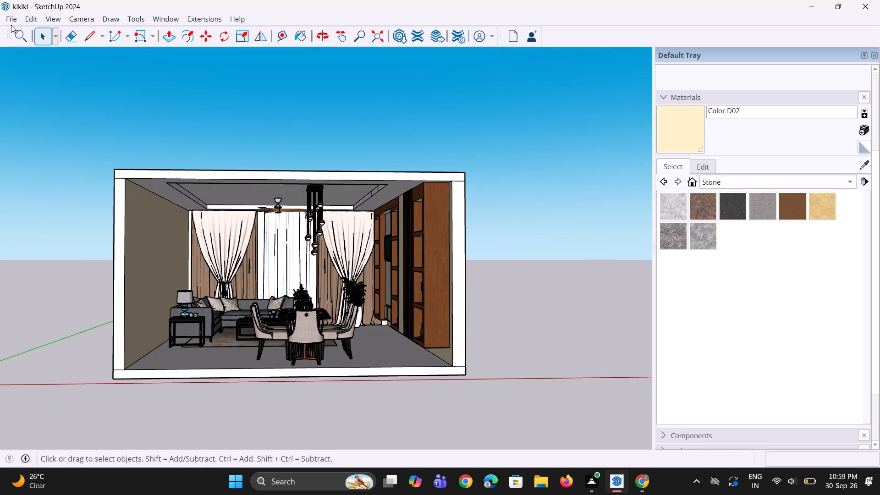
click(13, 22)
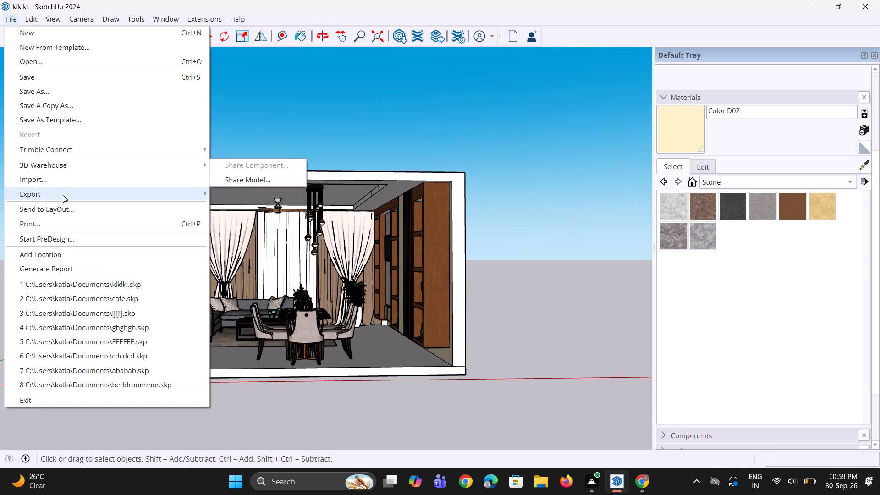
click(63, 195)
click(236, 214)
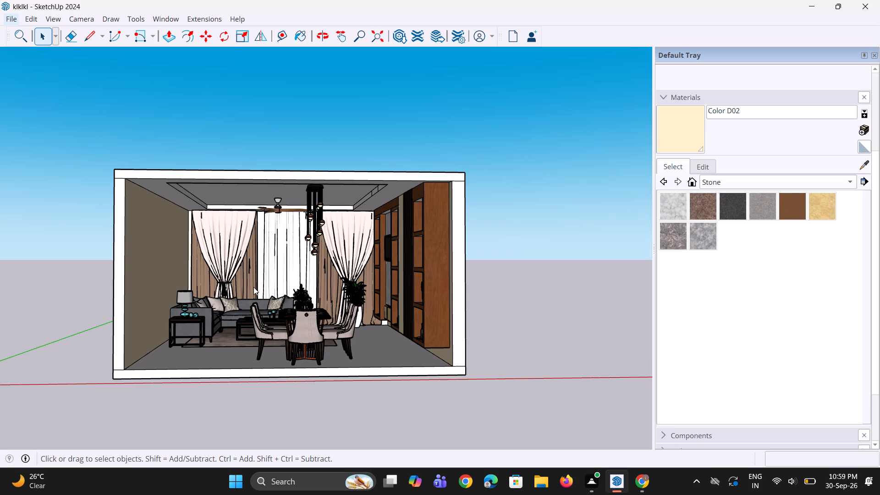
middle_drag(254, 287, 286, 287)
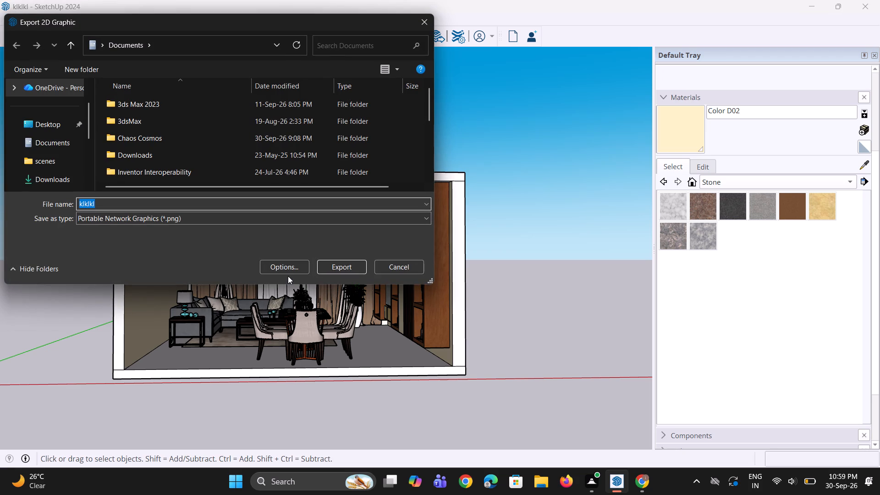
click(350, 267)
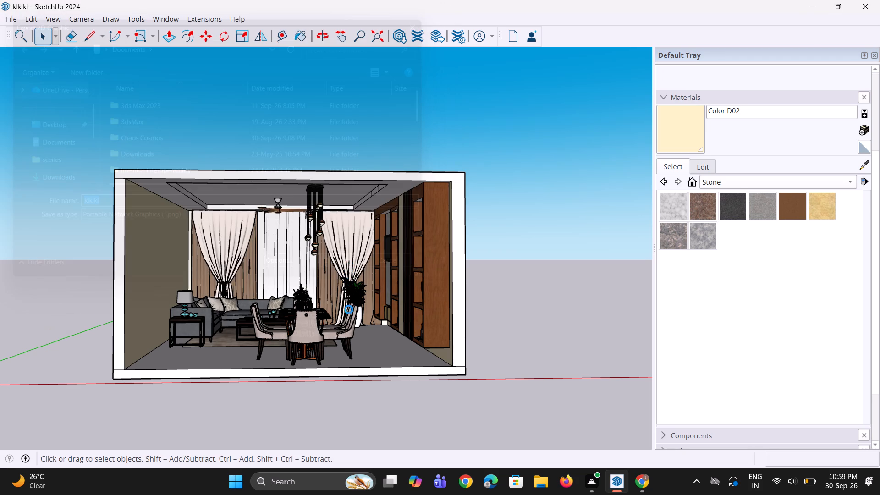